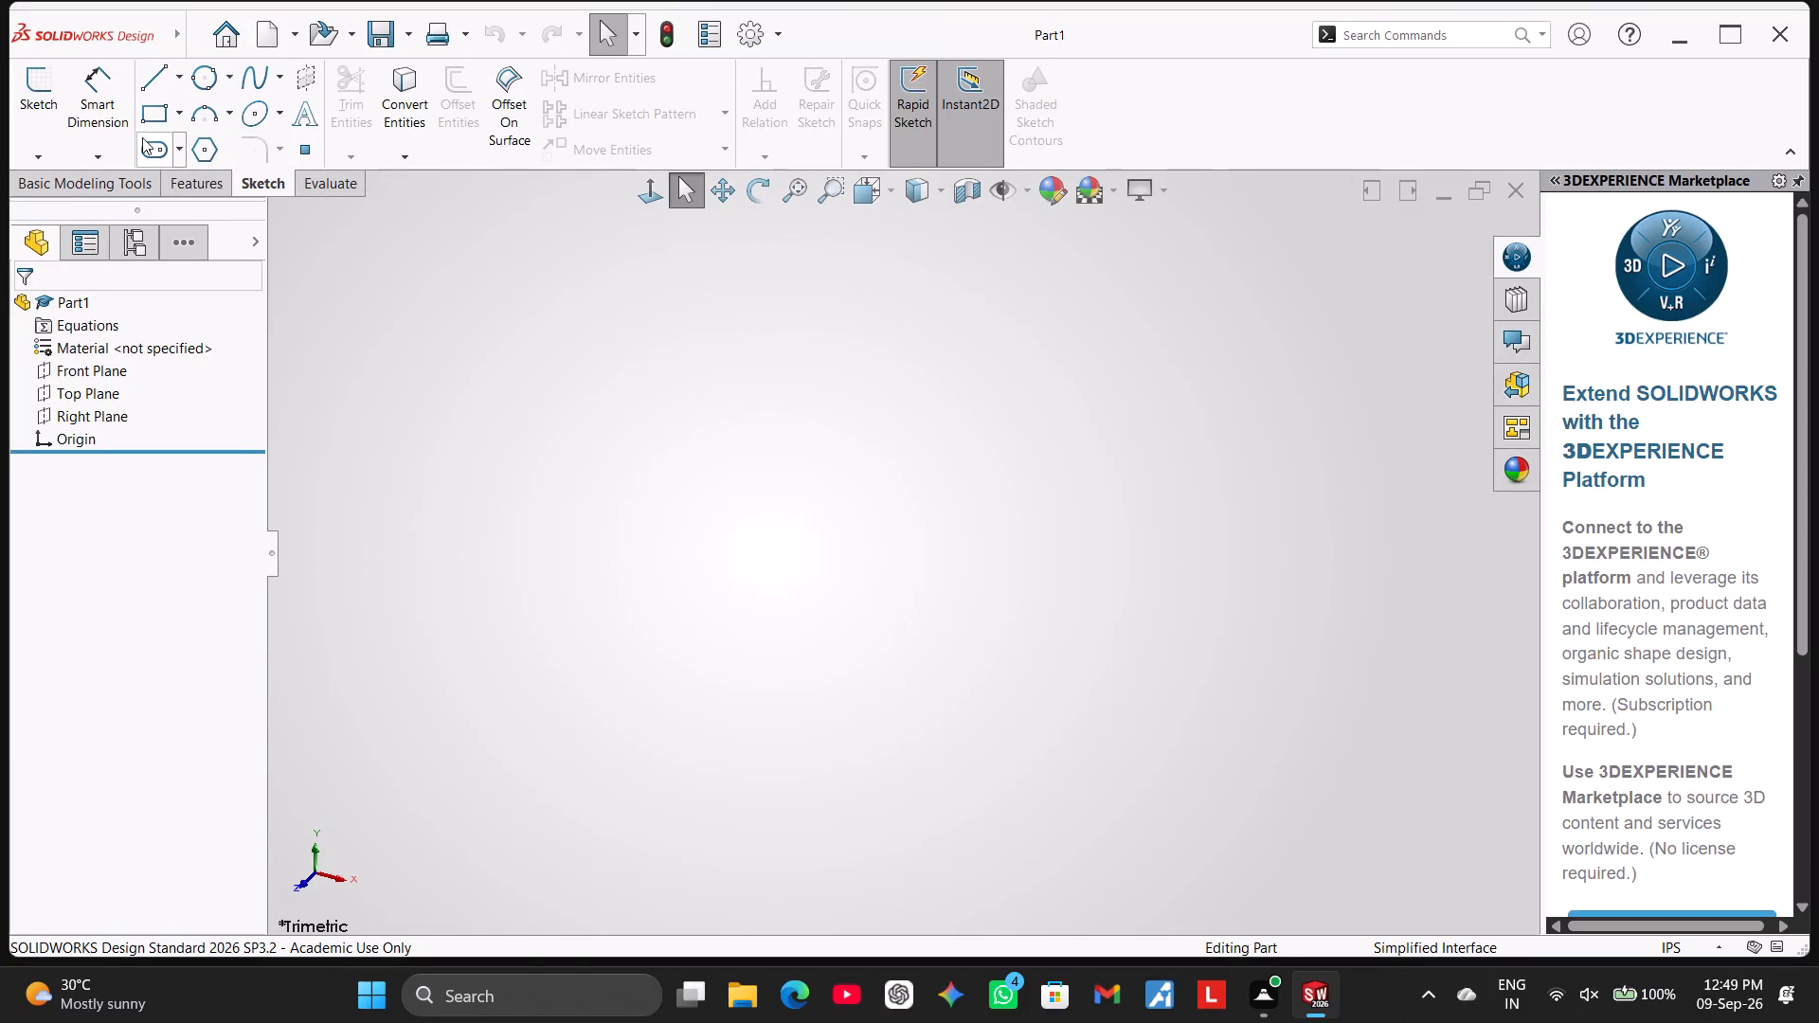
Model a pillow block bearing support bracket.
Sketch a vertical centerline about 95 mm long upward from the origin on the Front Plane.
click(182, 82)
click(186, 123)
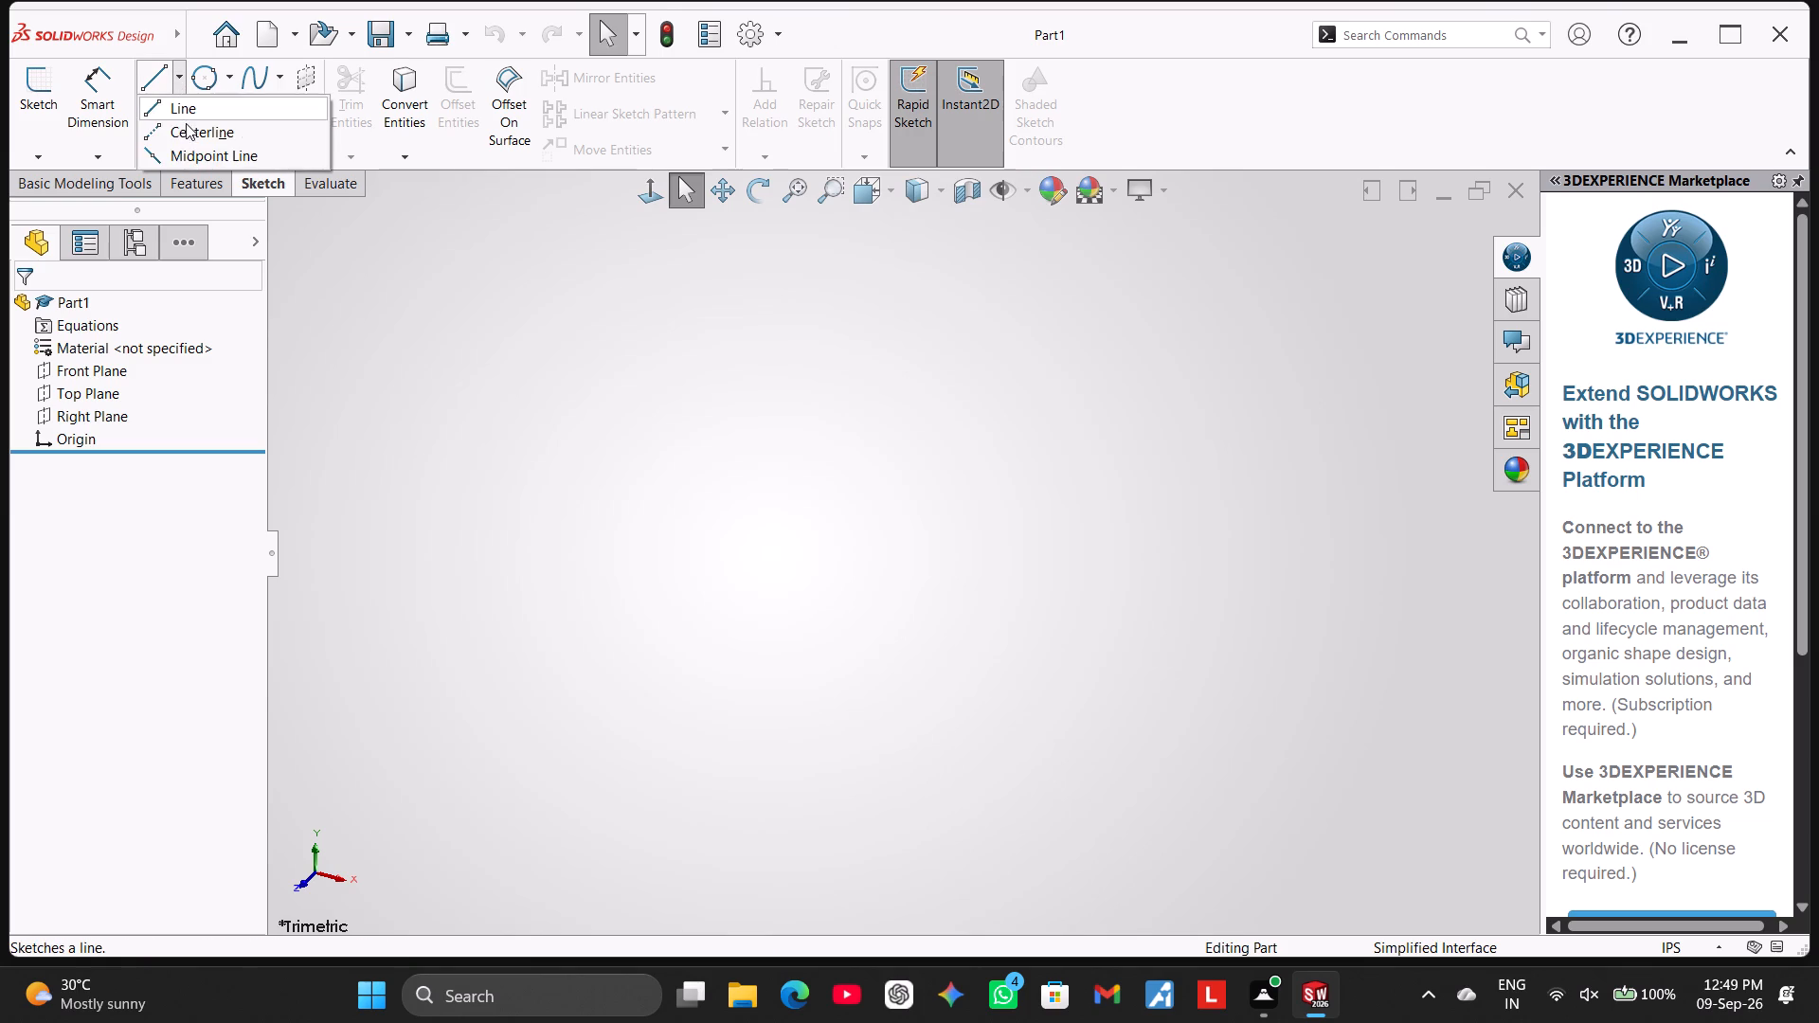
click(697, 368)
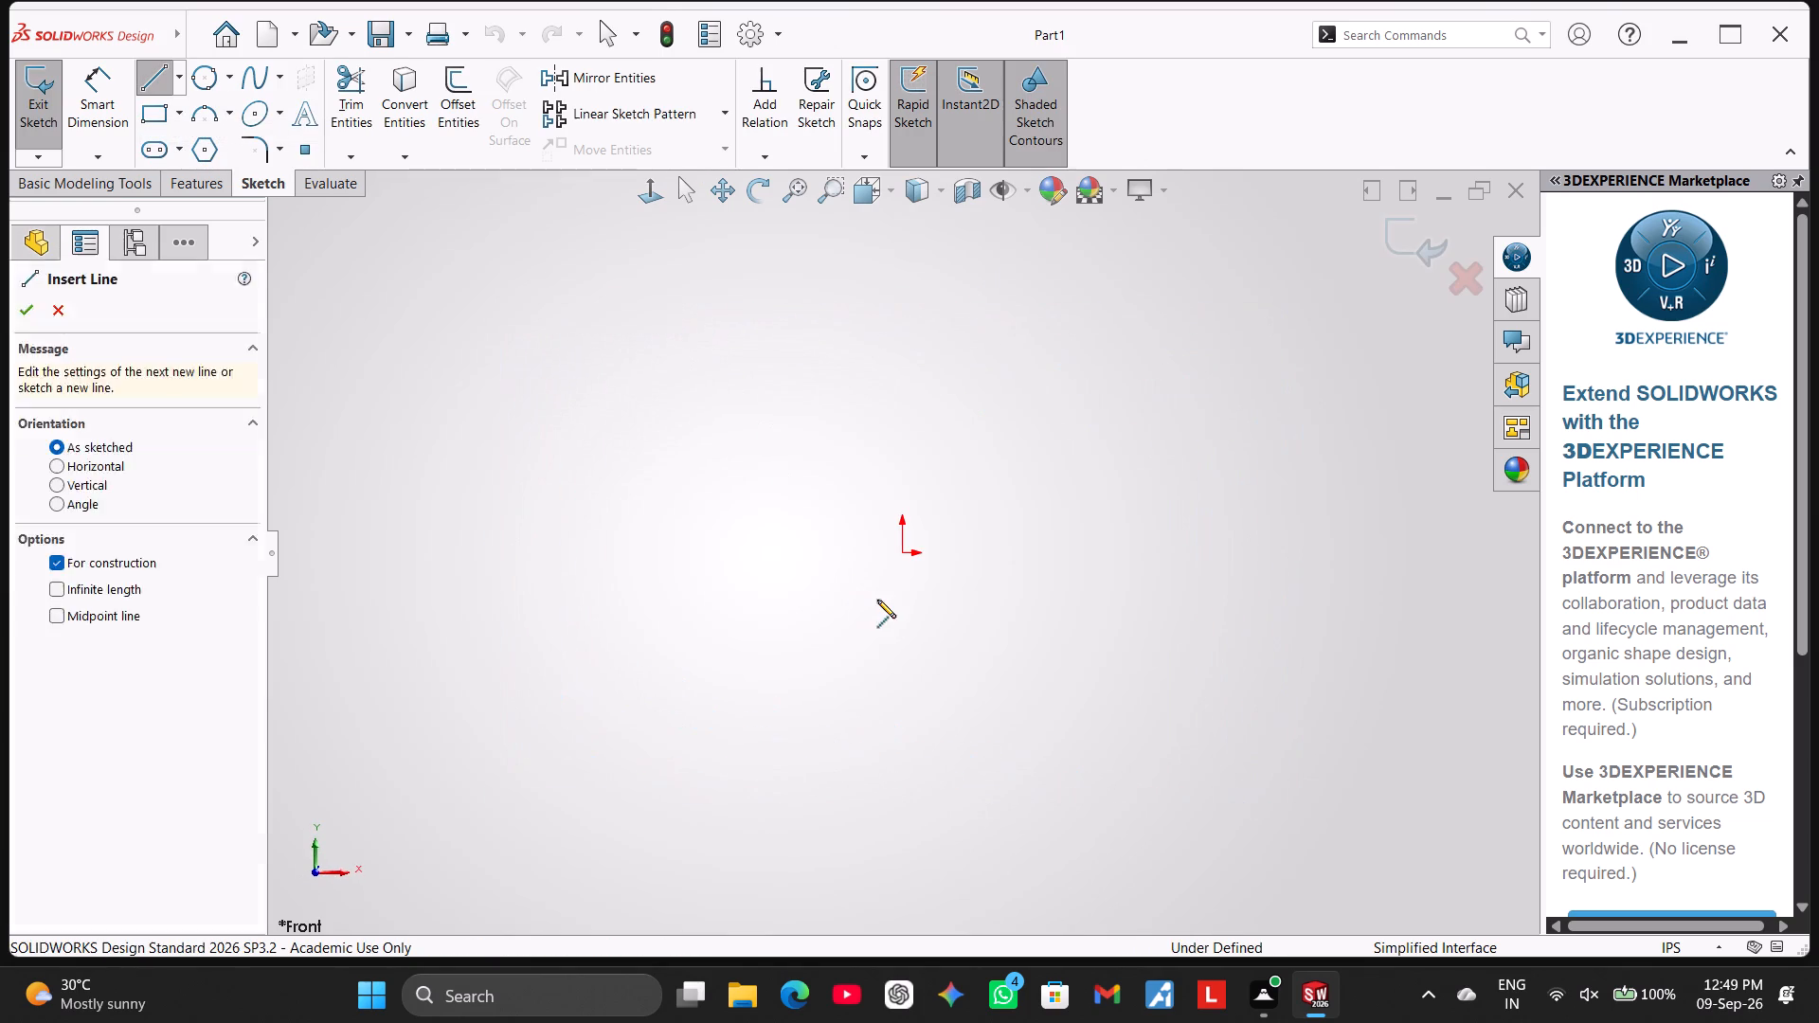
right_click(749, 484)
click(802, 502)
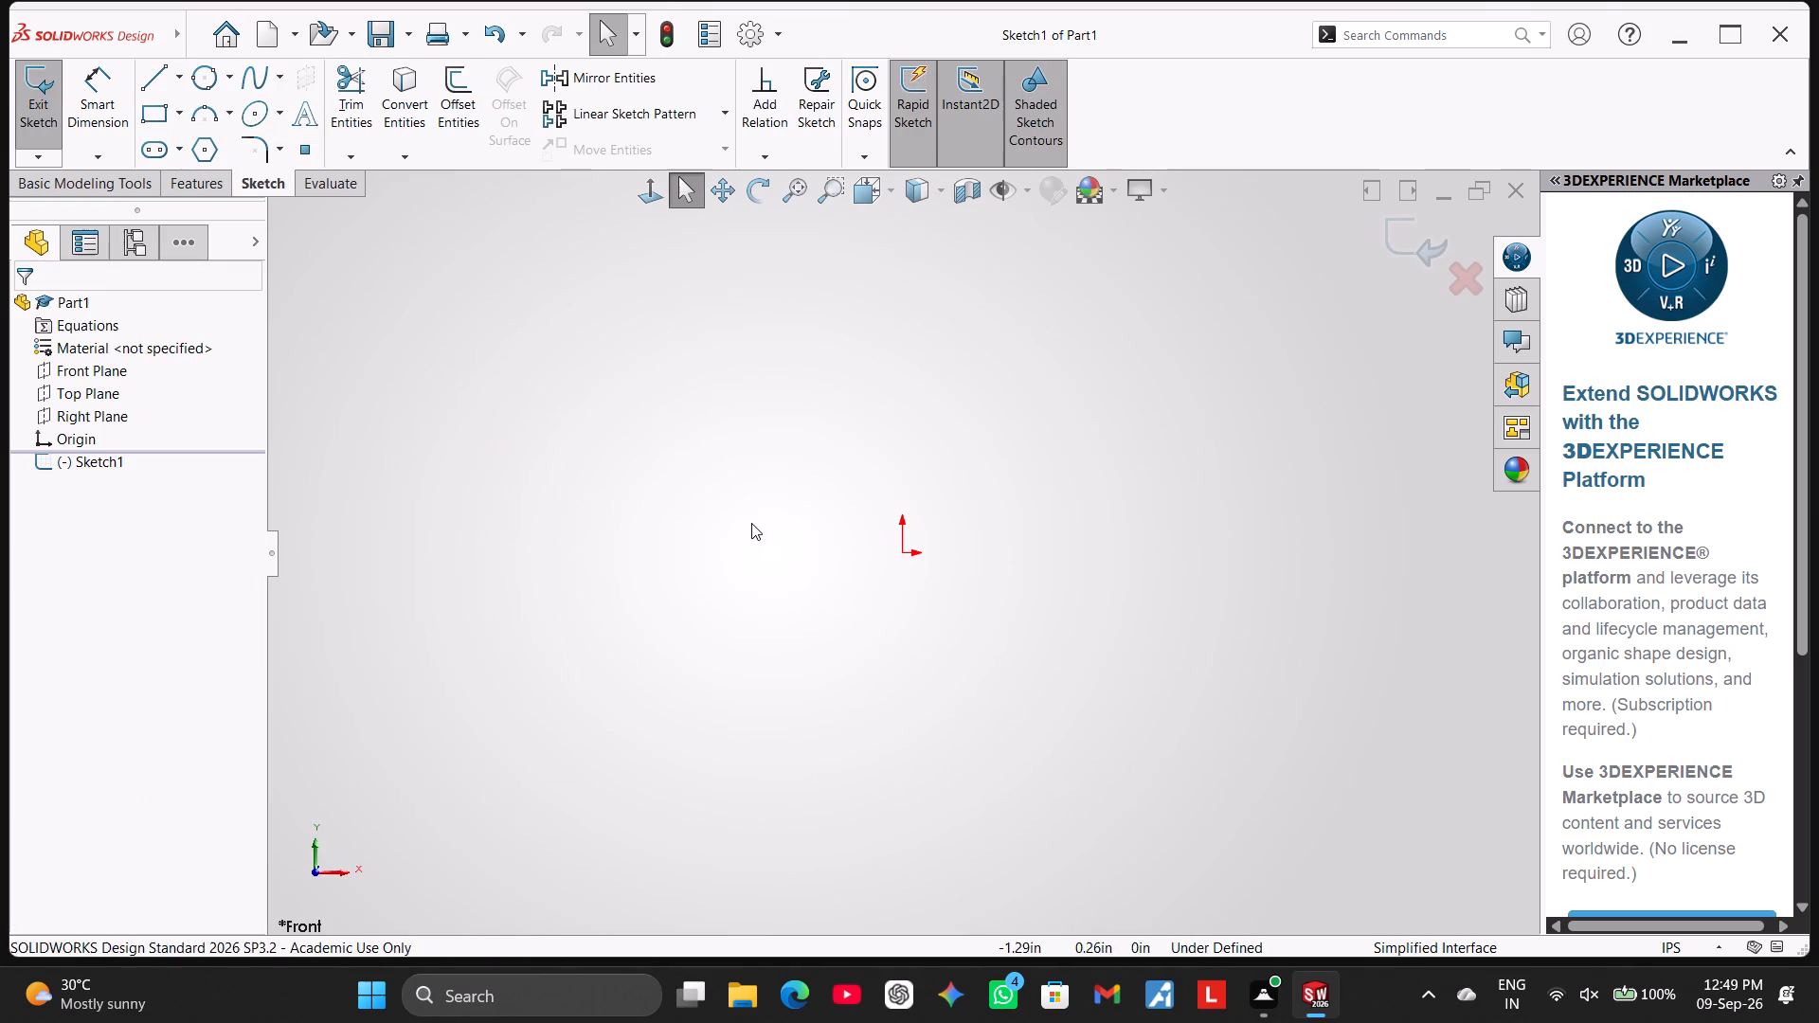
right_click(751, 523)
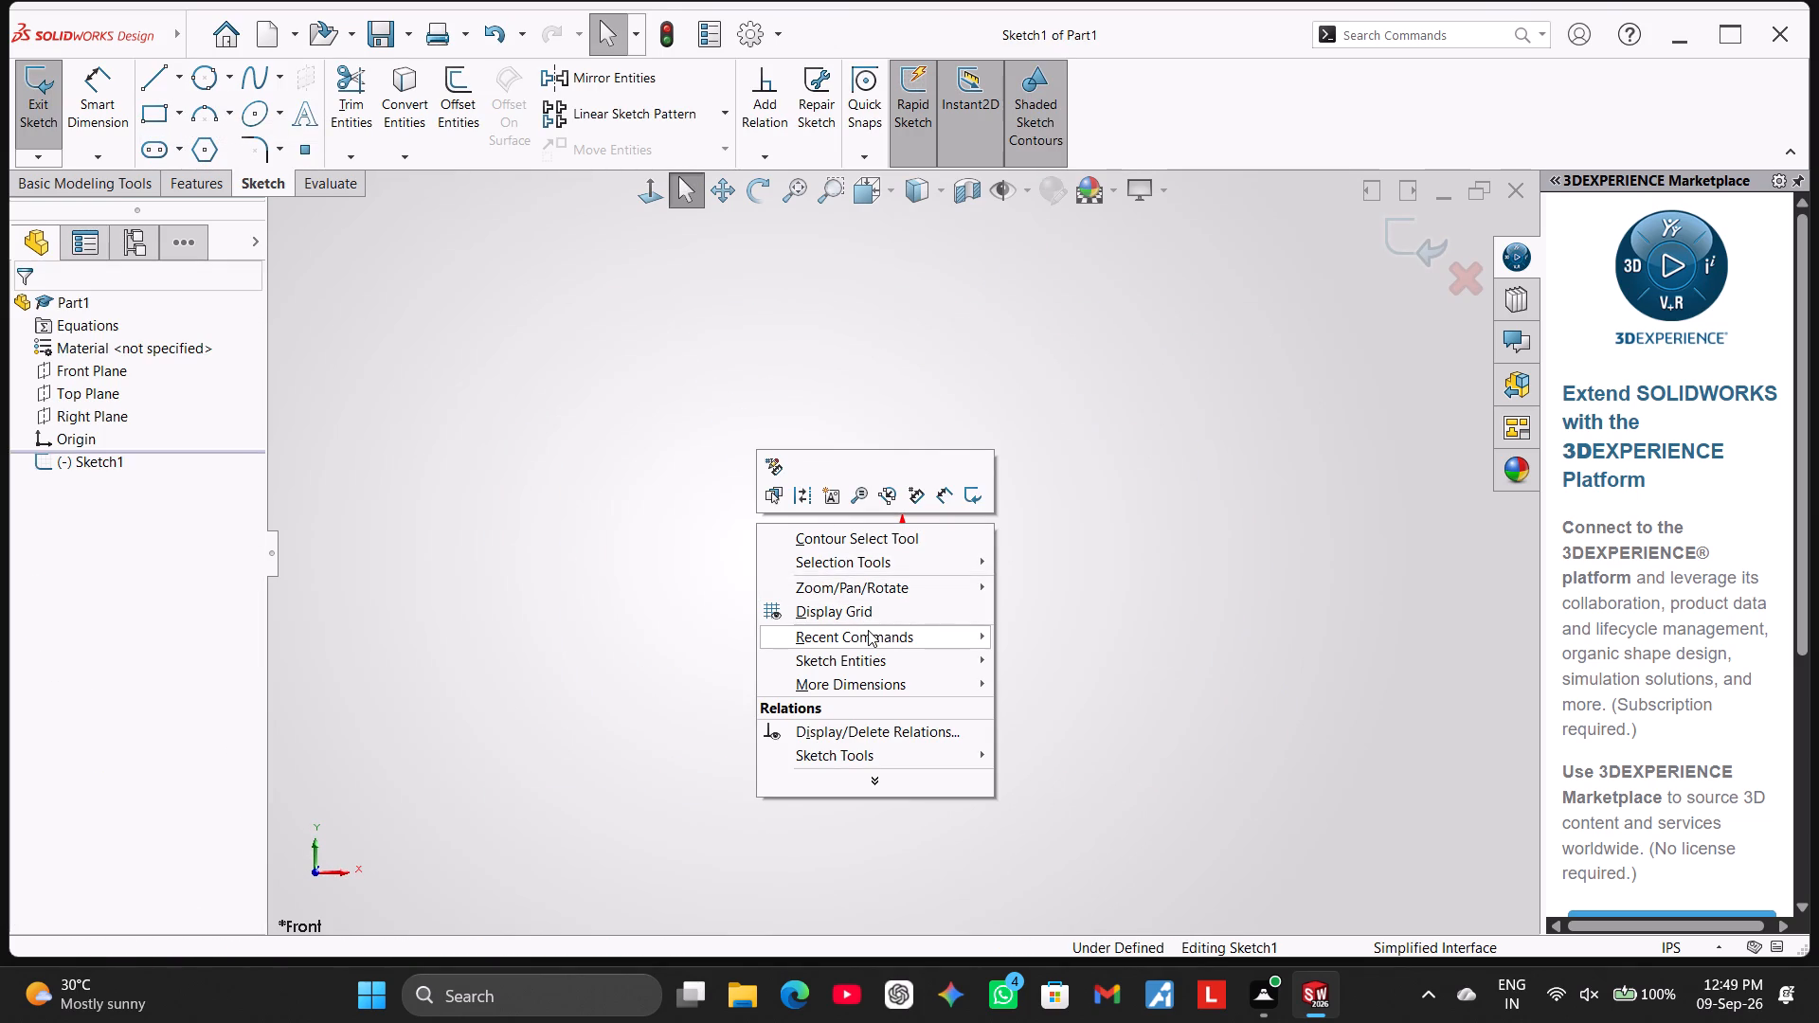
click(1036, 637)
click(900, 550)
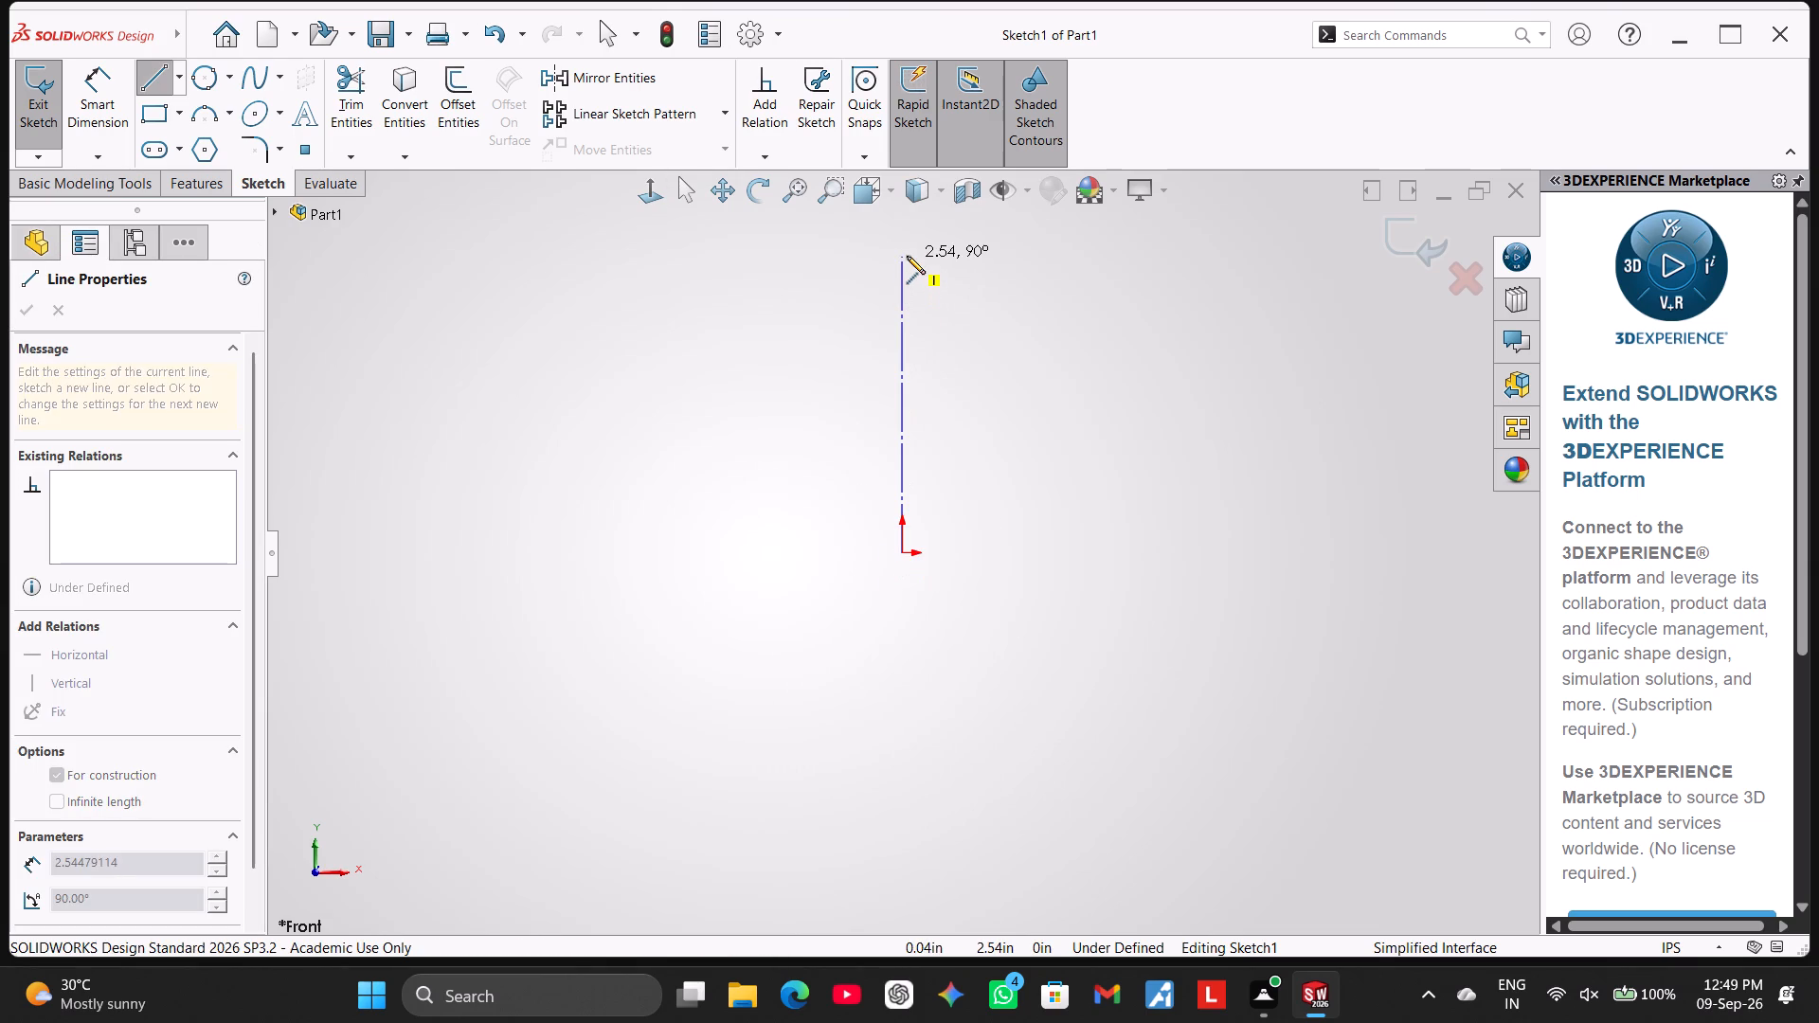
scroll(907, 230, up, 2)
click(907, 249)
right_click(941, 324)
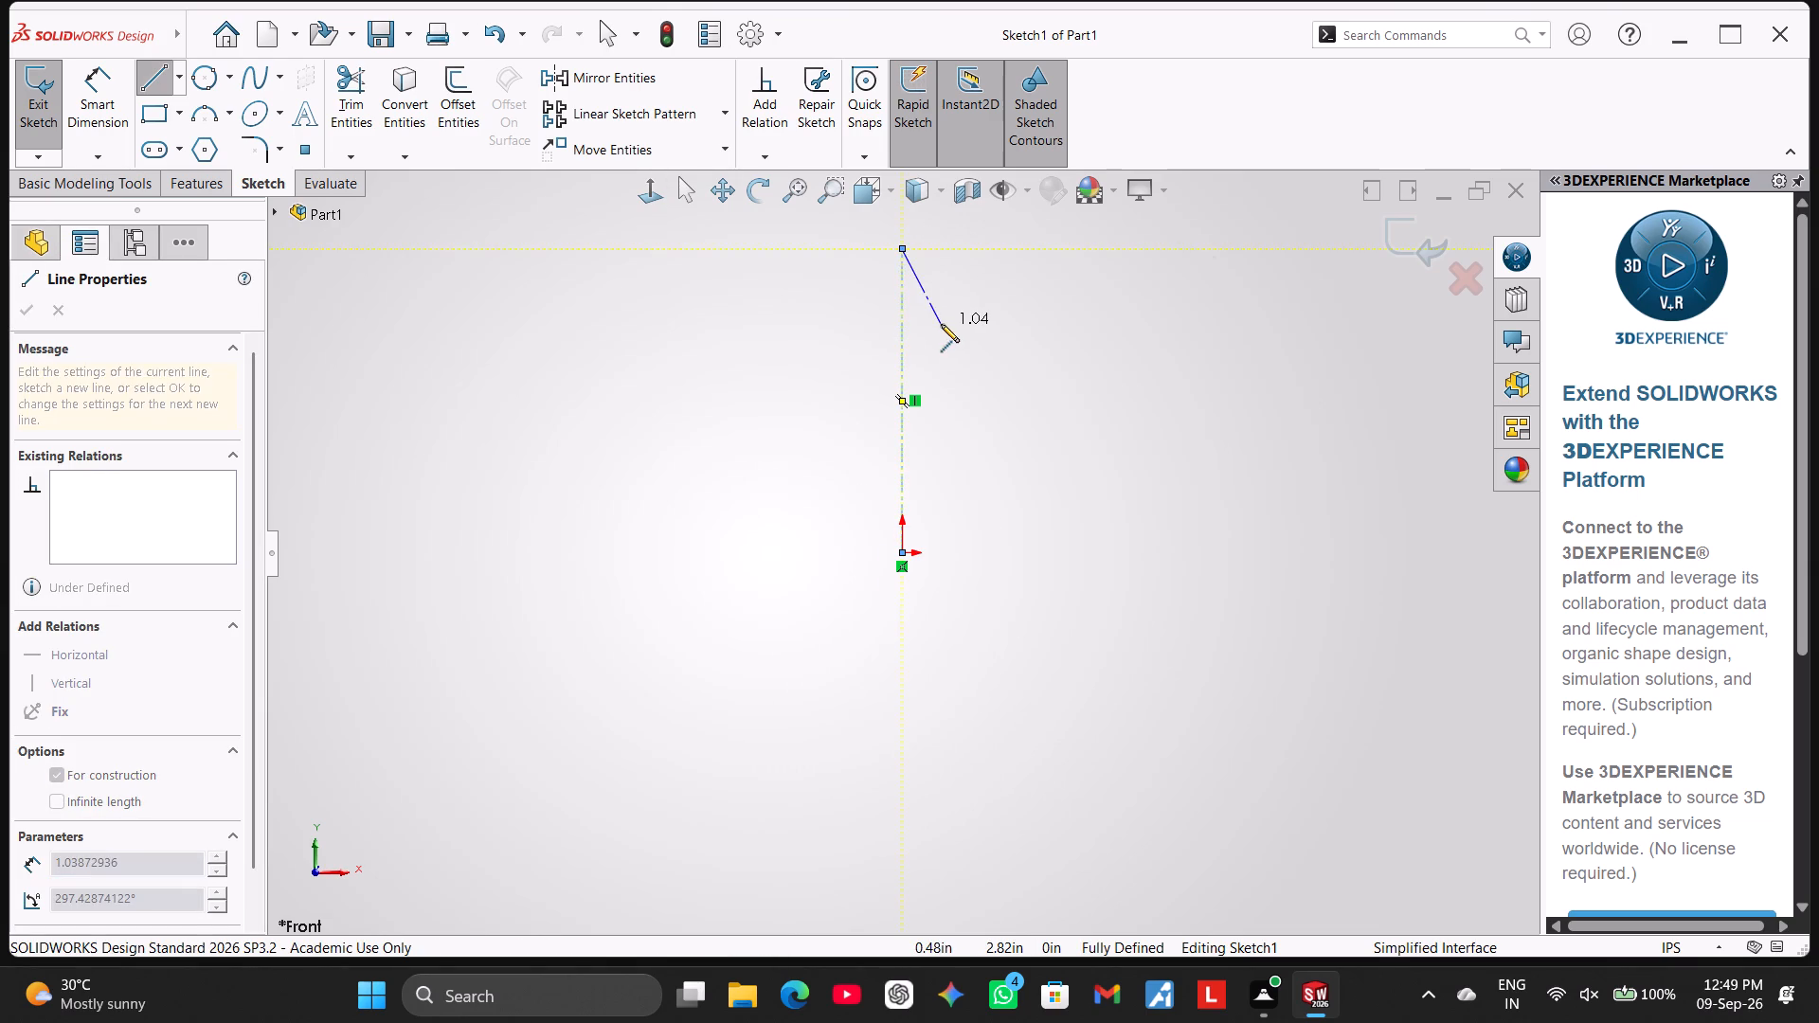
click(967, 339)
Change the document units to MMGS (millimeter, gram, second).
click(1645, 943)
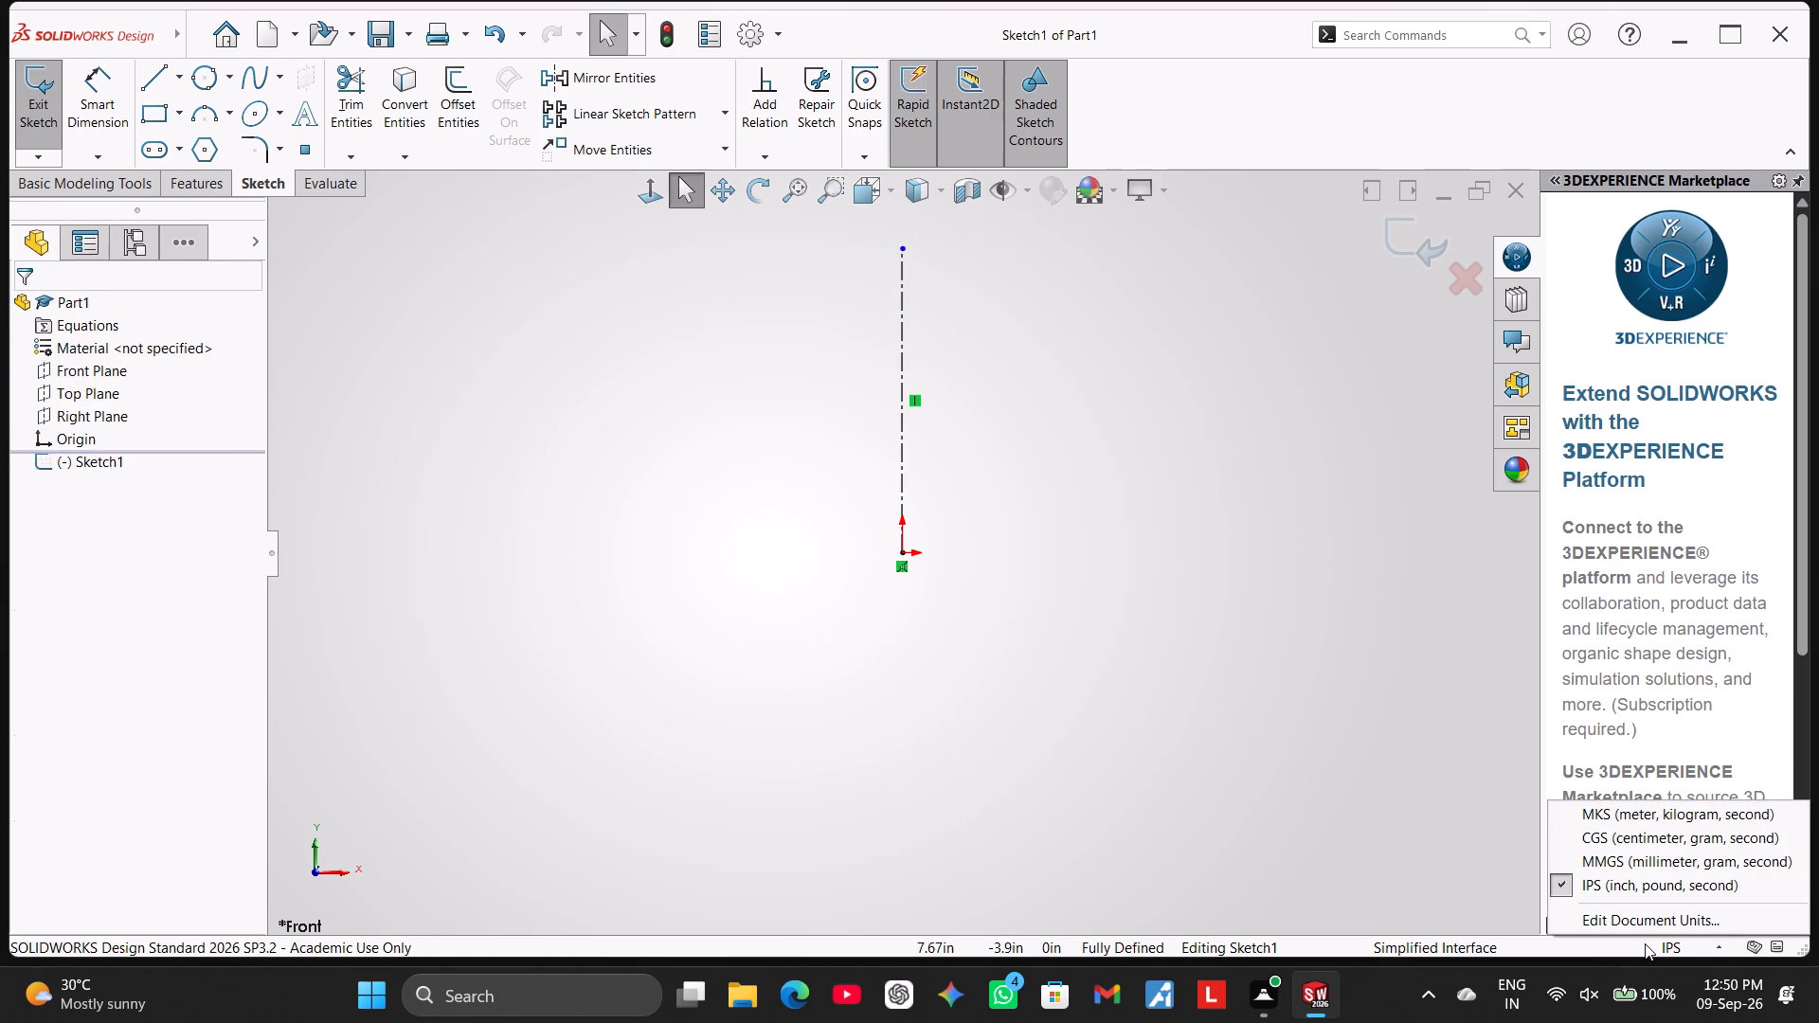
click(1644, 860)
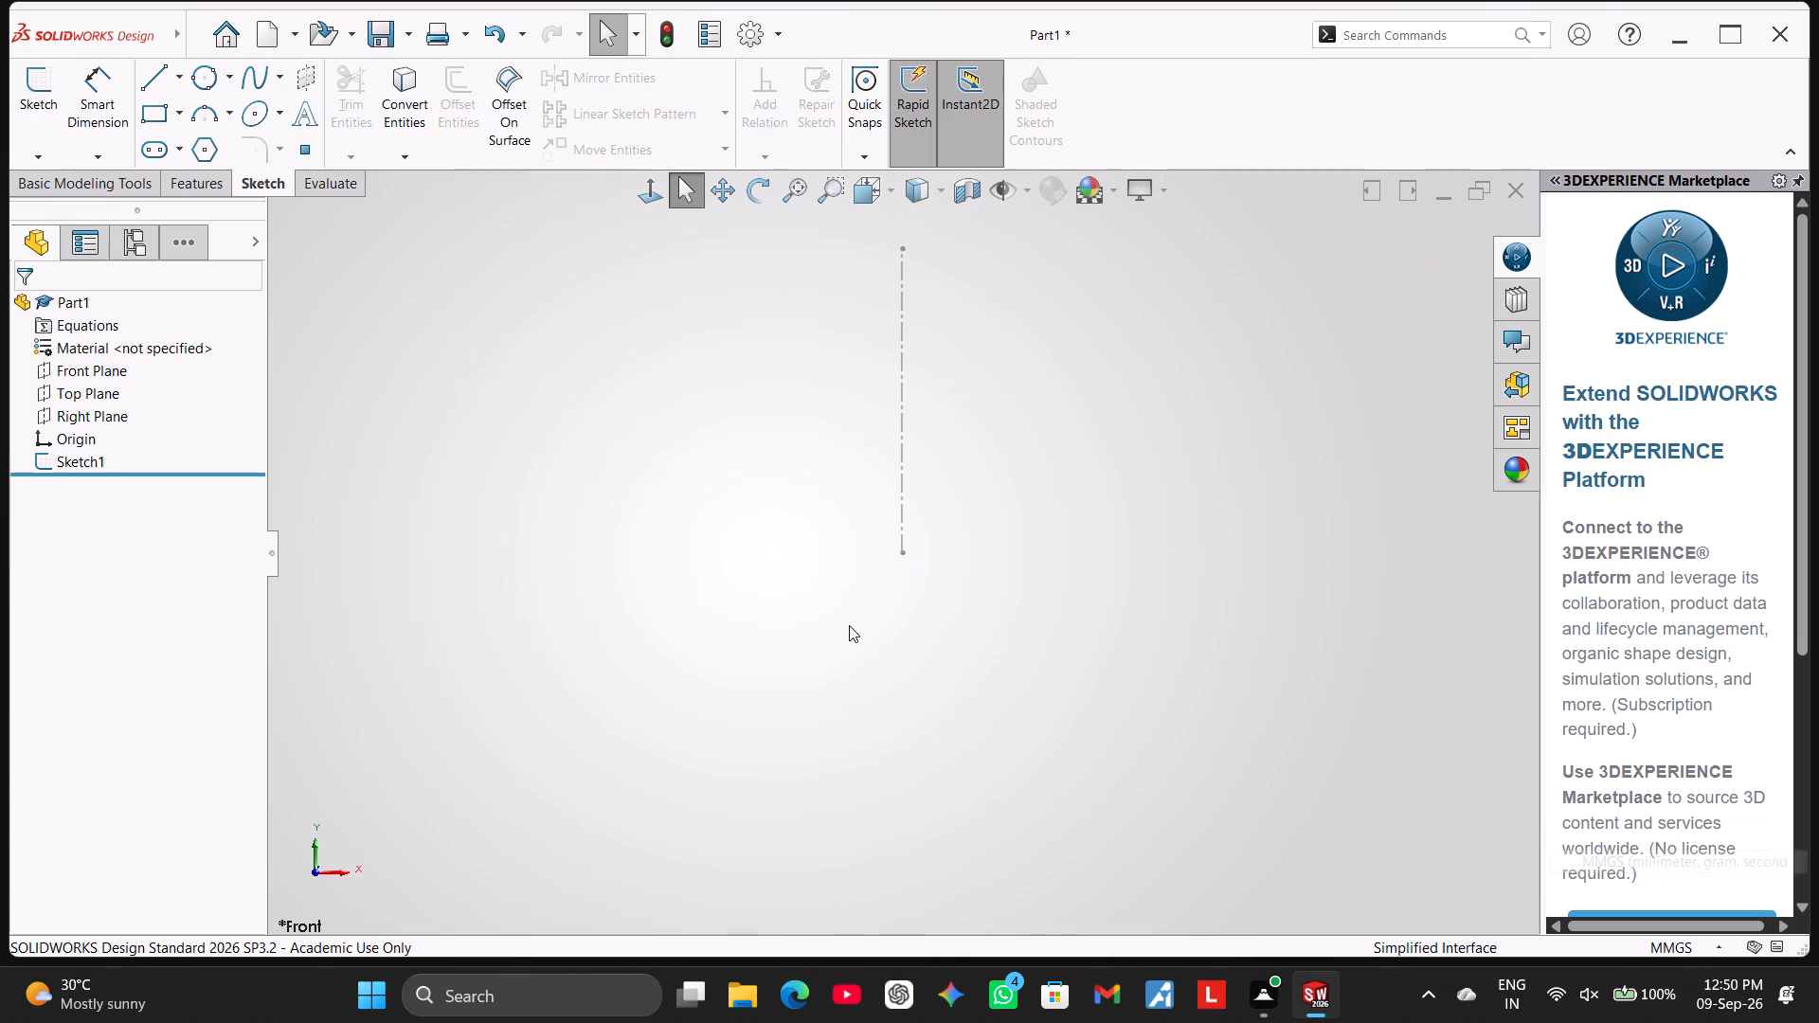
Reopen the centerline sketch for editing.
scroll(858, 494, up, 1)
click(908, 339)
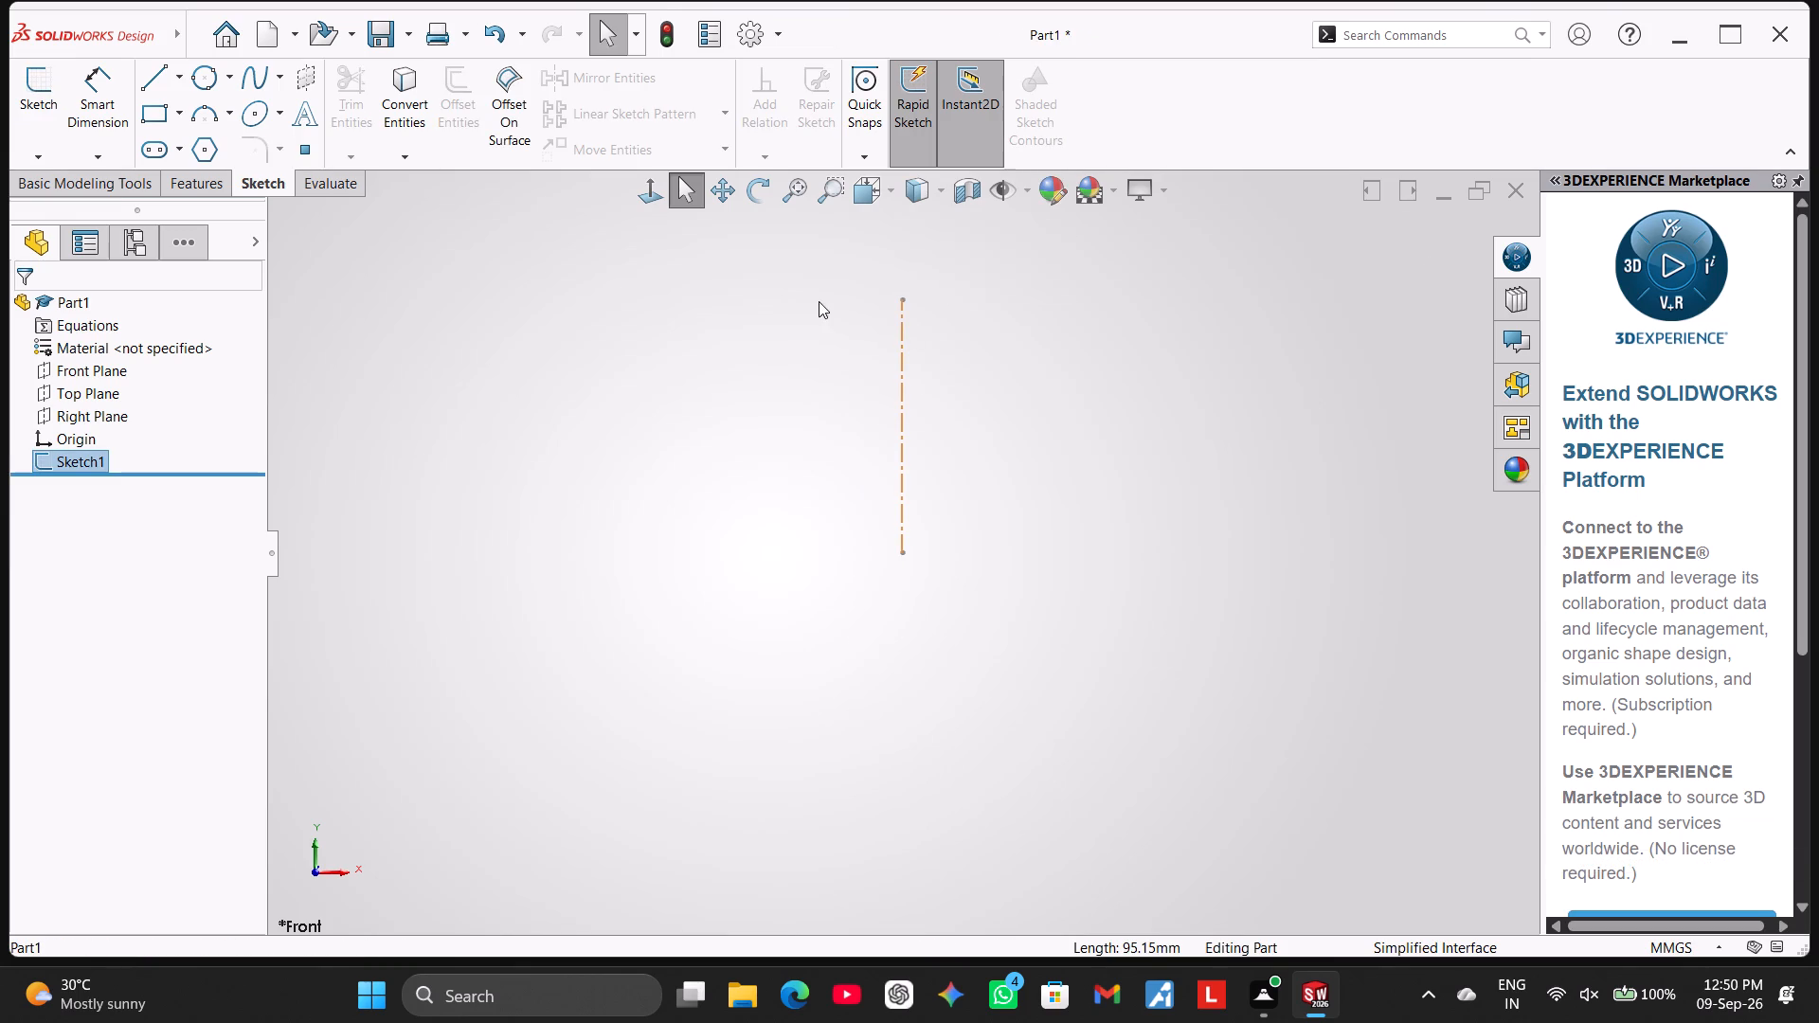
click(902, 353)
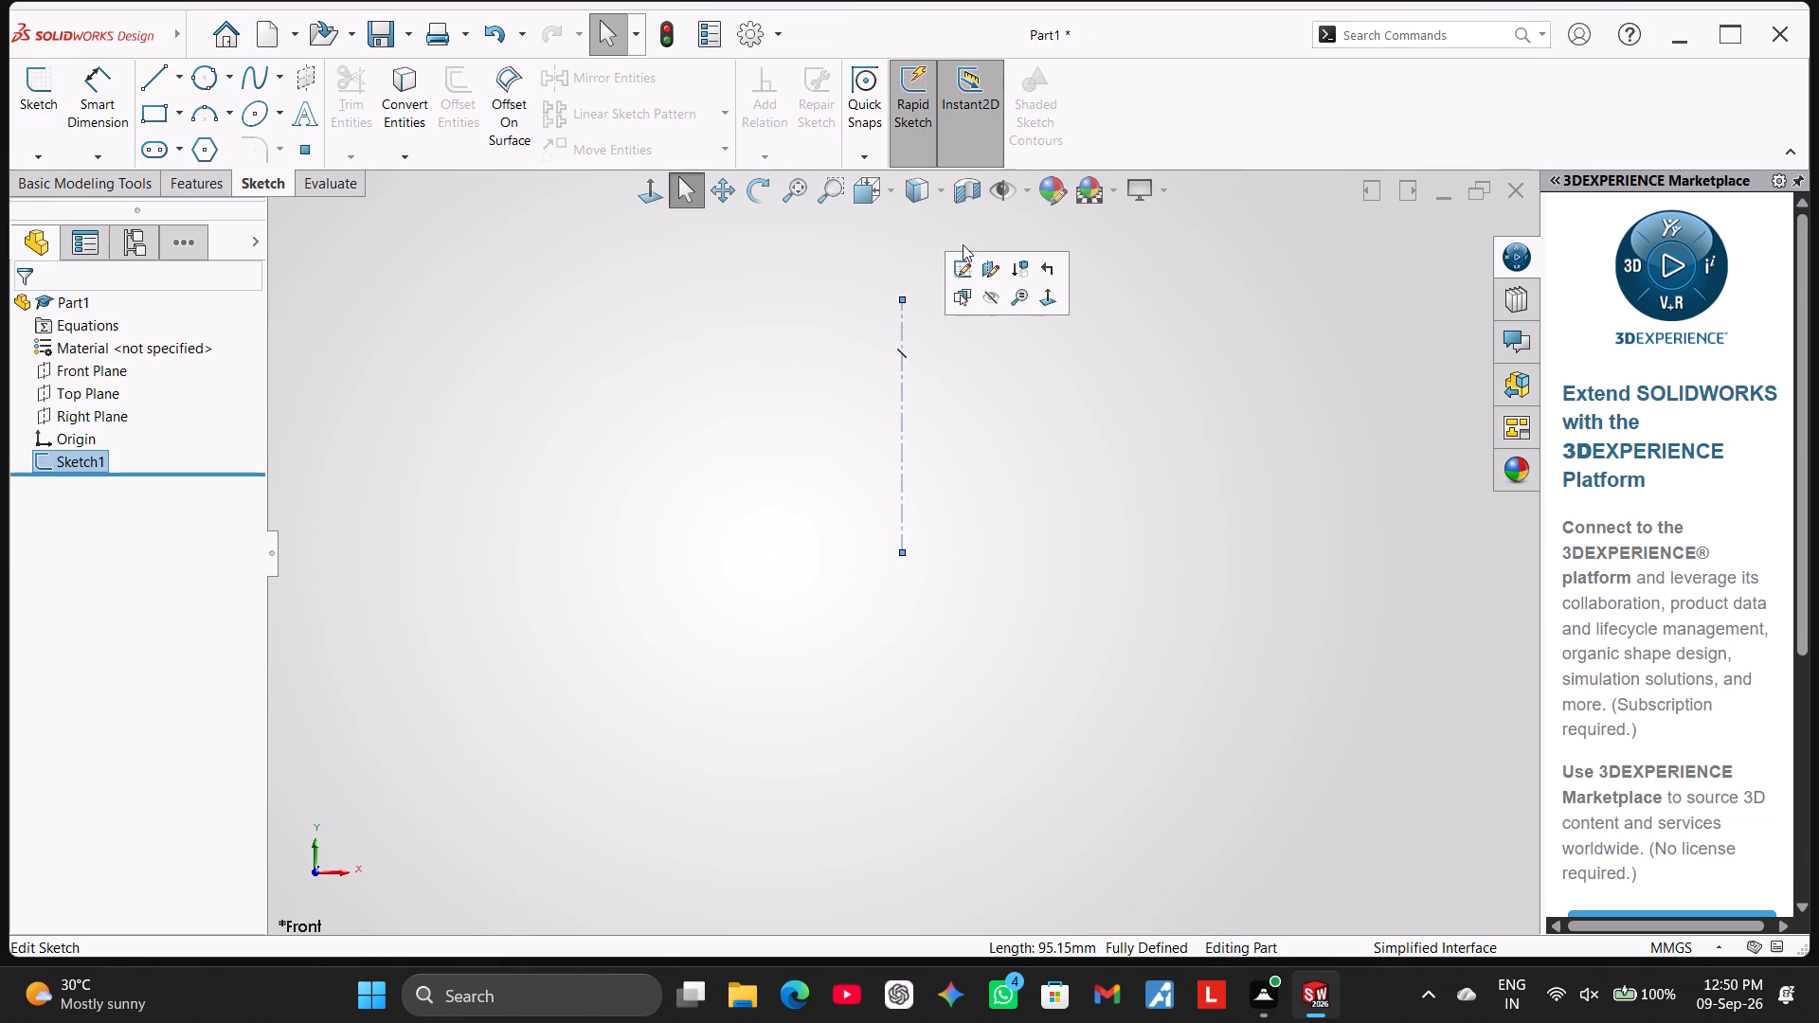
click(963, 260)
click(1020, 408)
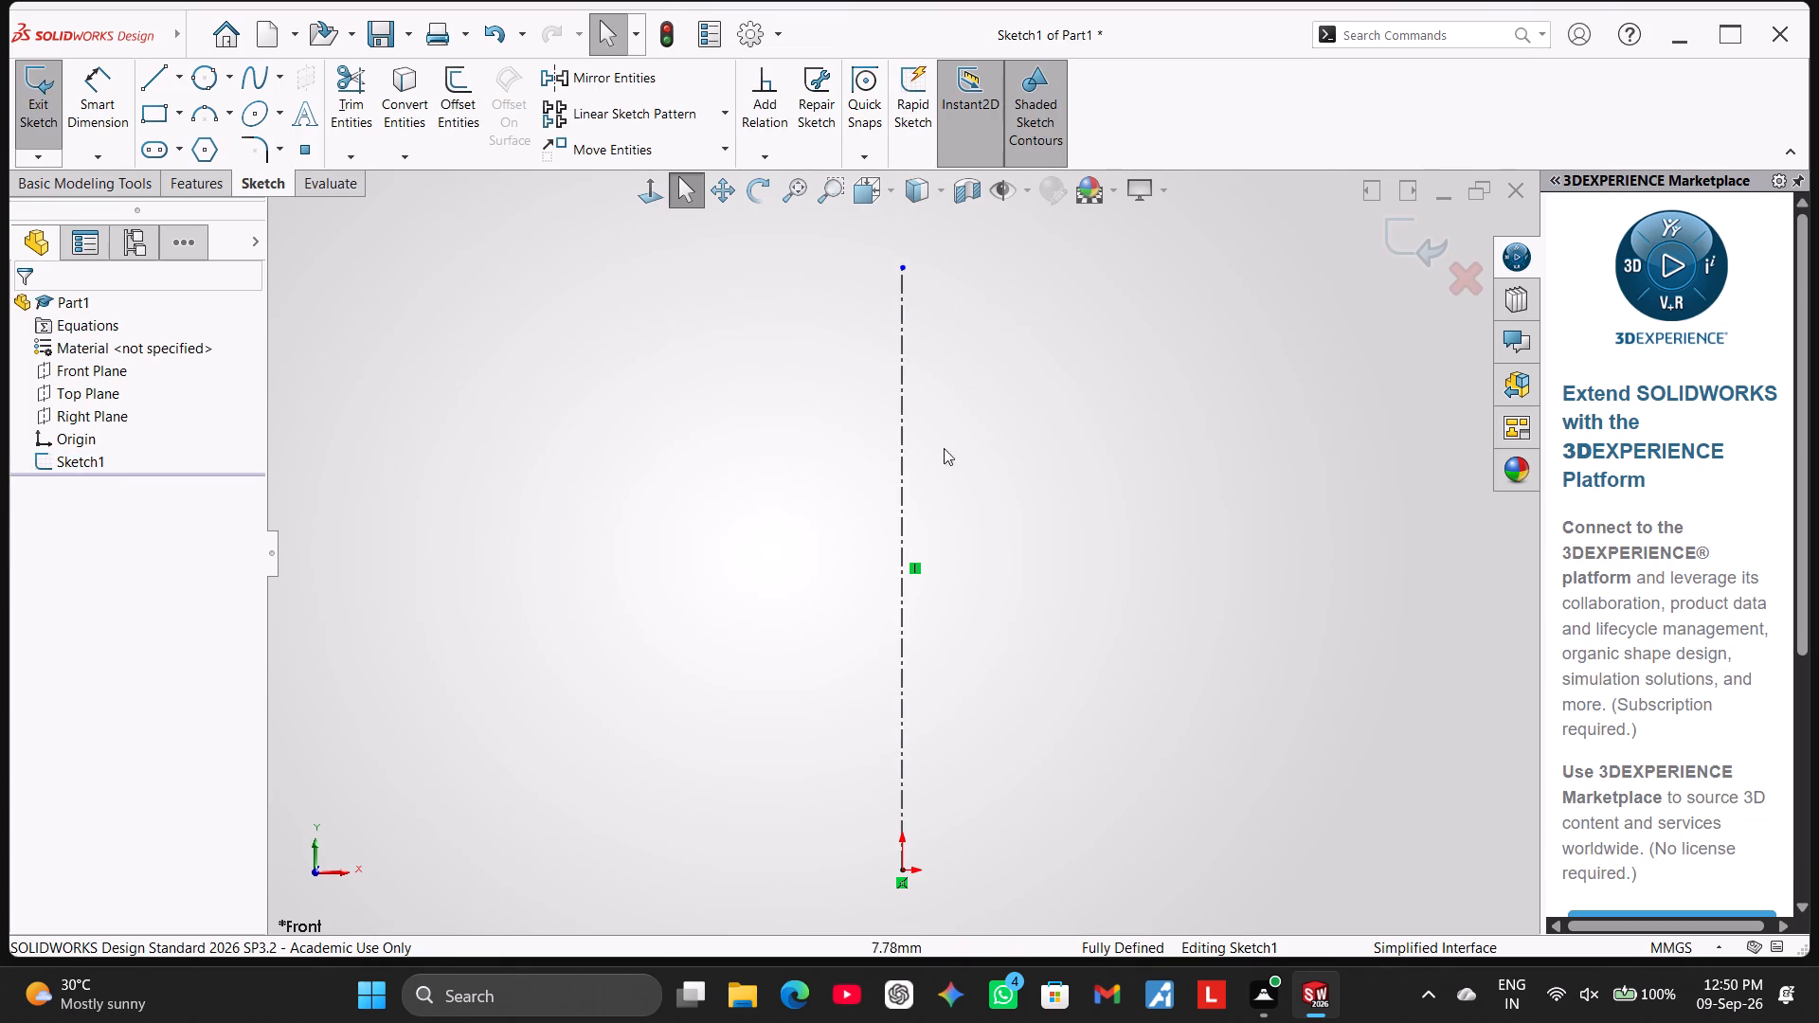
Sketch a connected line profile from the origin: about 110 mm horizontally outward, 11 mm up, 46 mm back inward and 51 mm up.
scroll(779, 575, down, 1)
scroll(789, 589, up, 3)
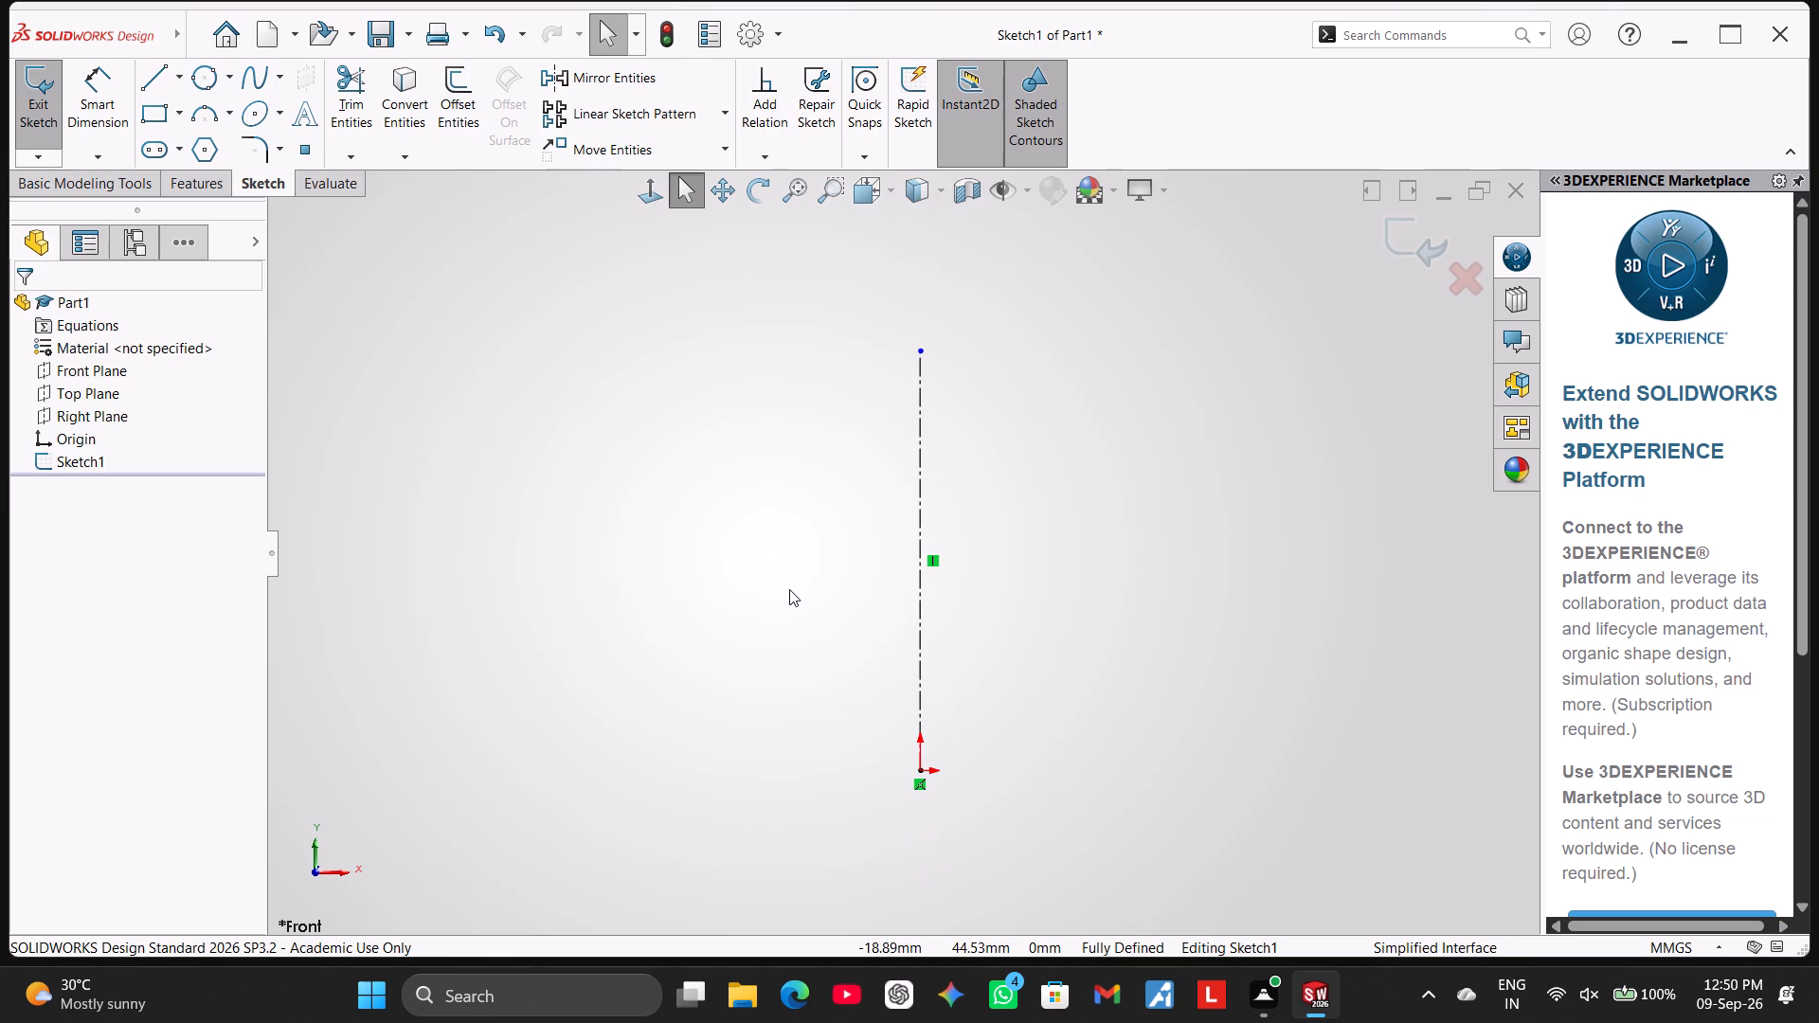
click(147, 65)
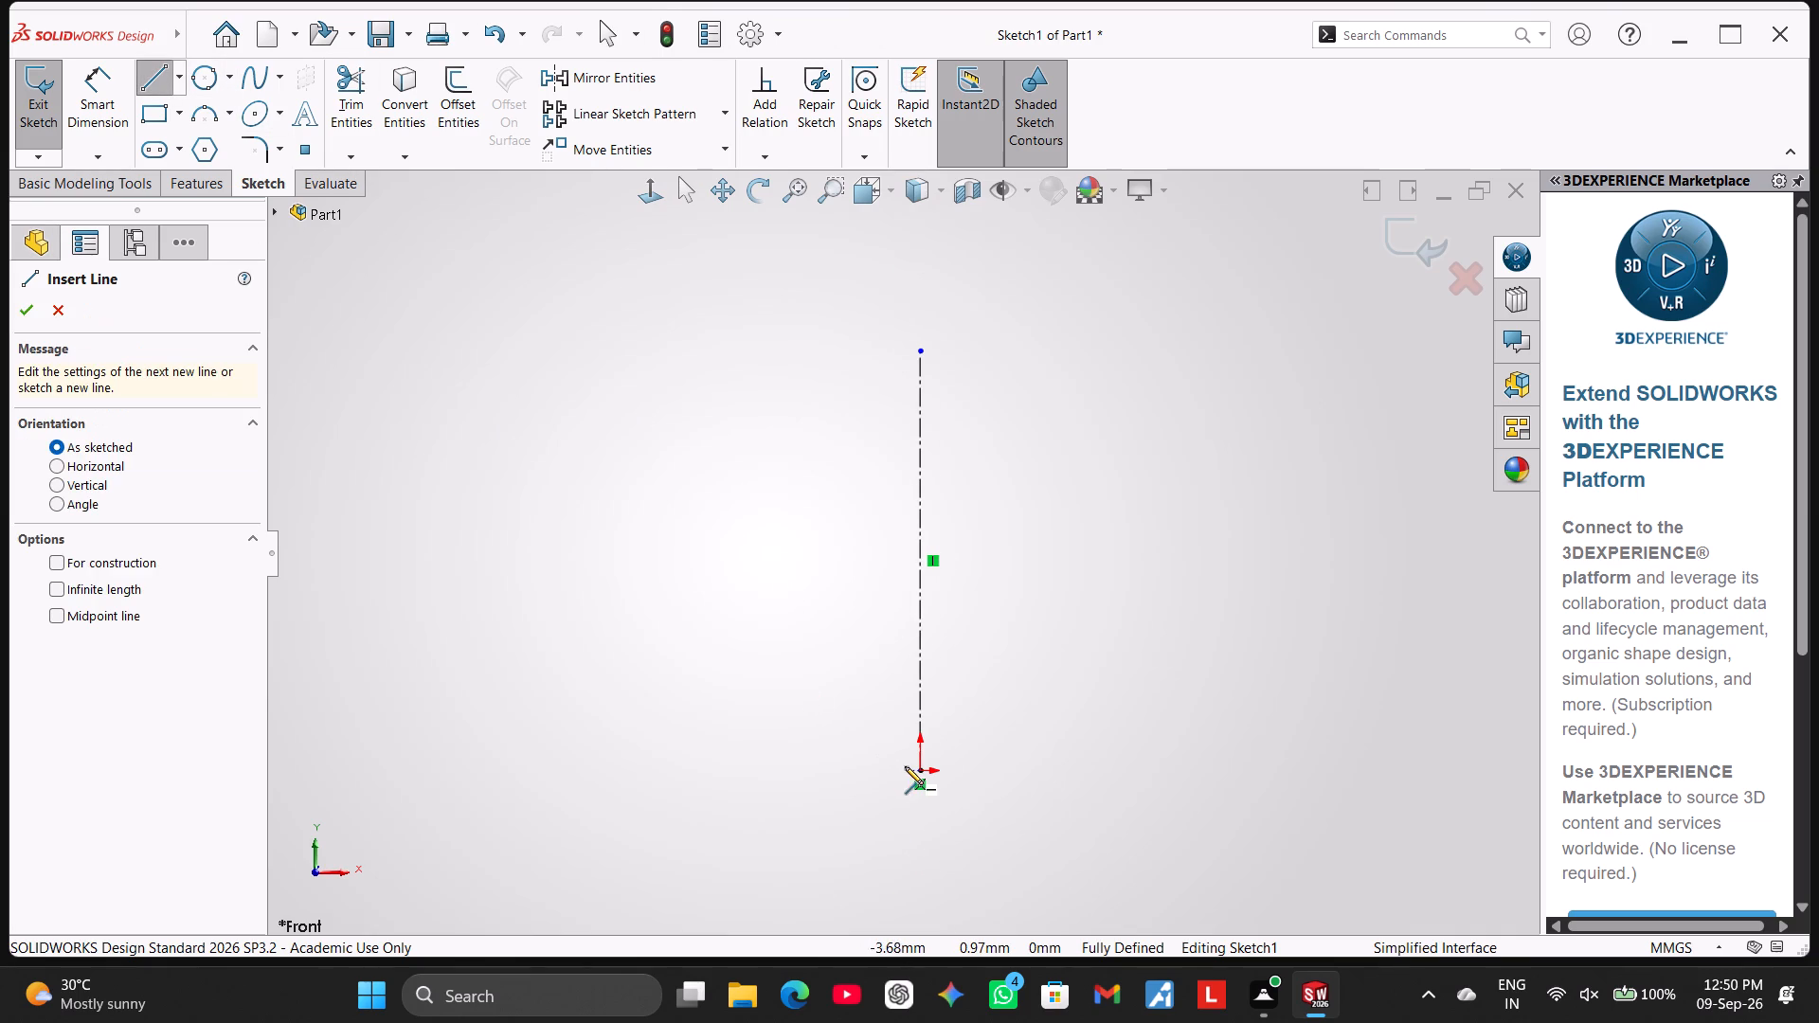
click(922, 769)
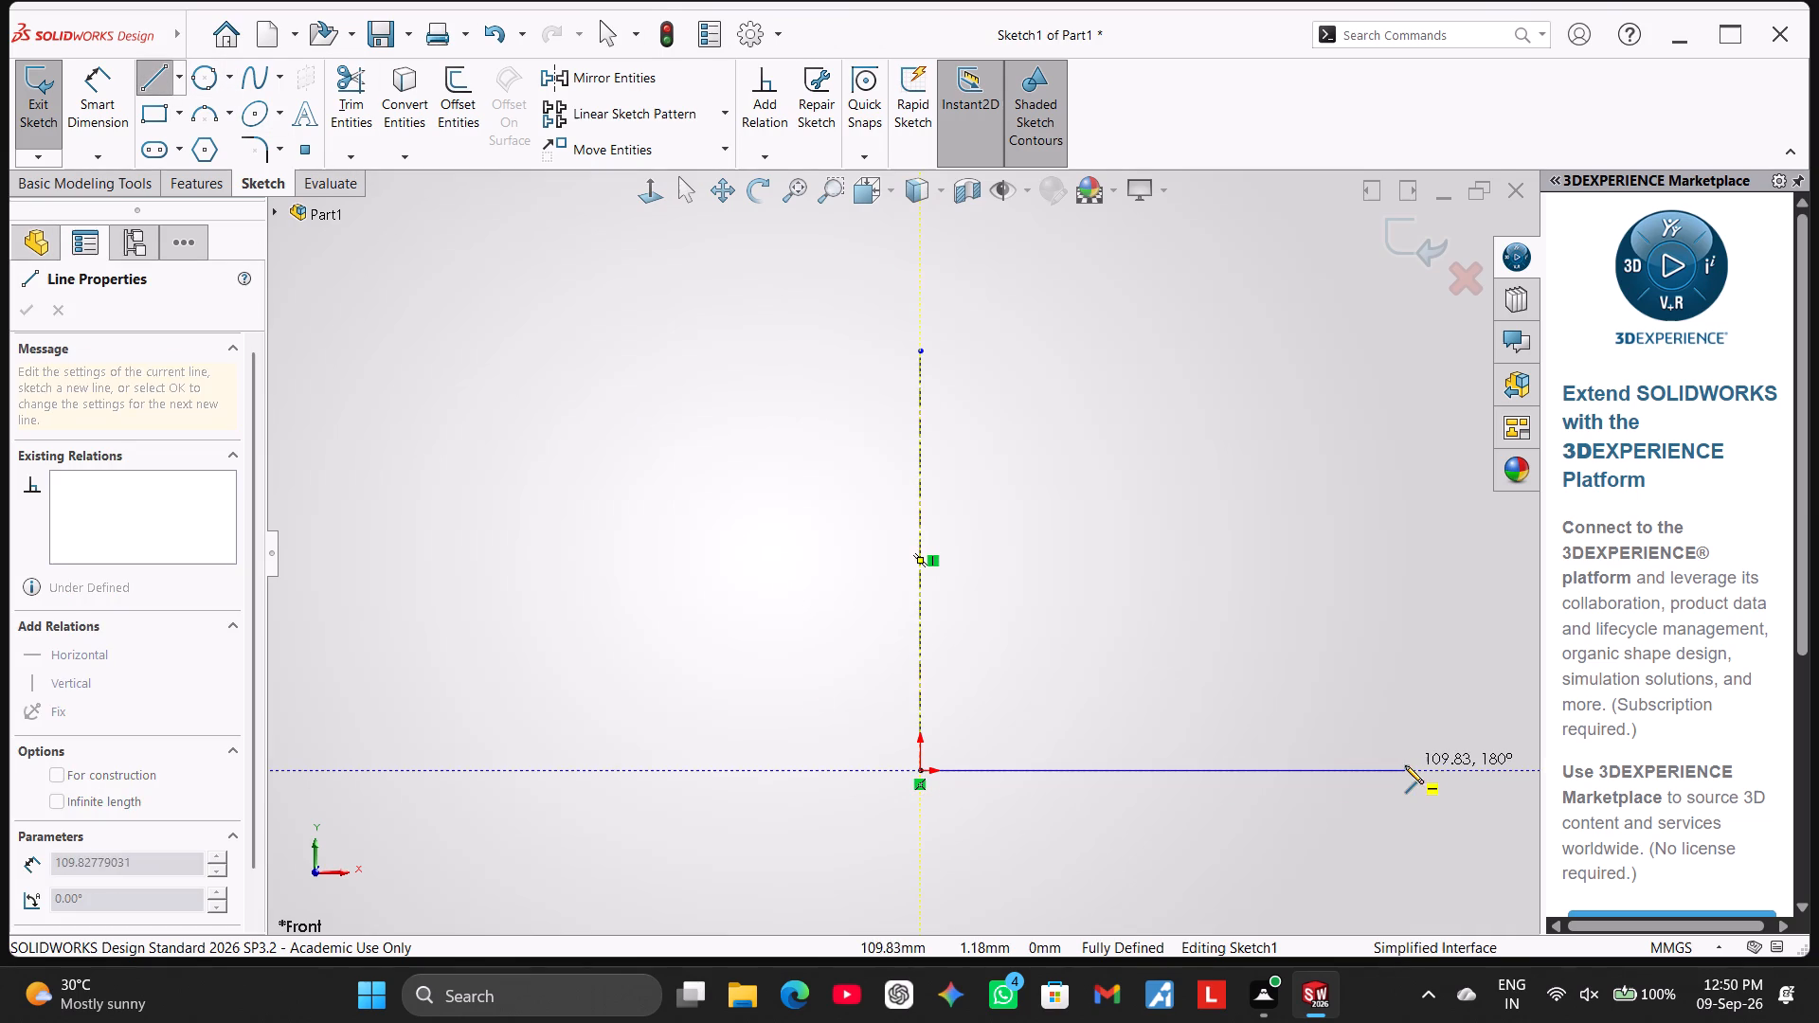
click(1405, 765)
click(1411, 724)
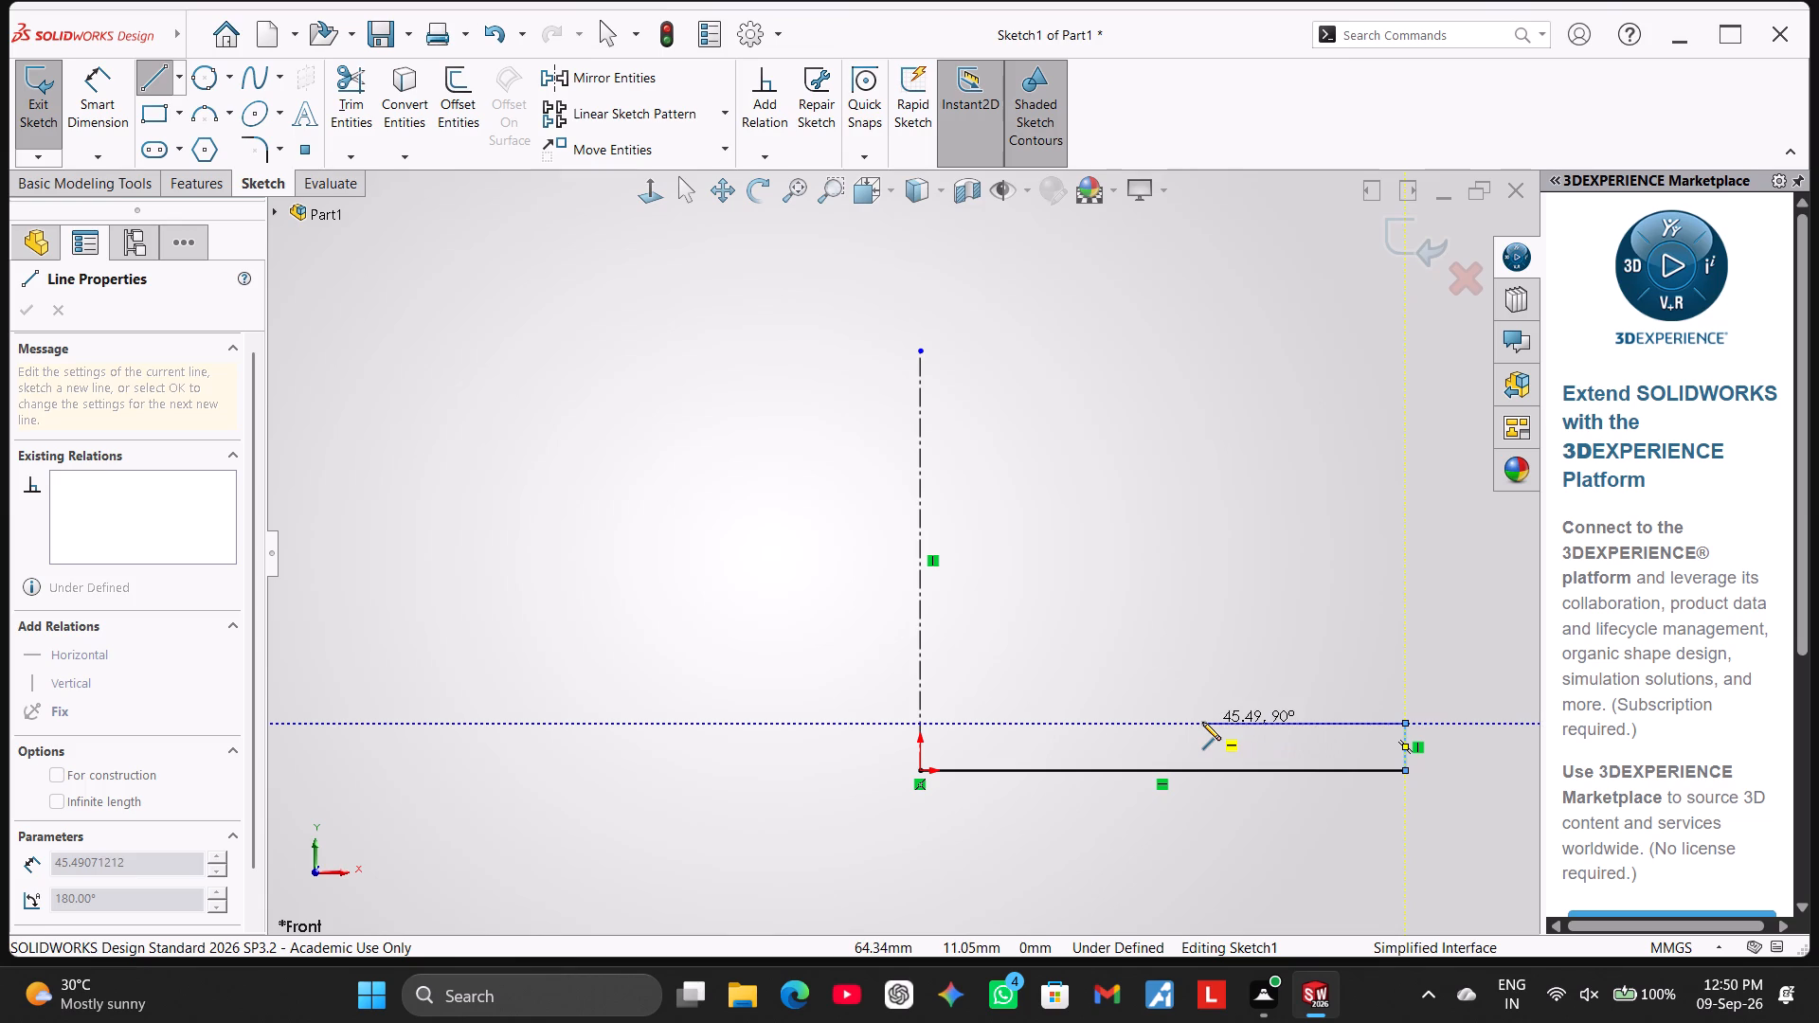
click(1202, 722)
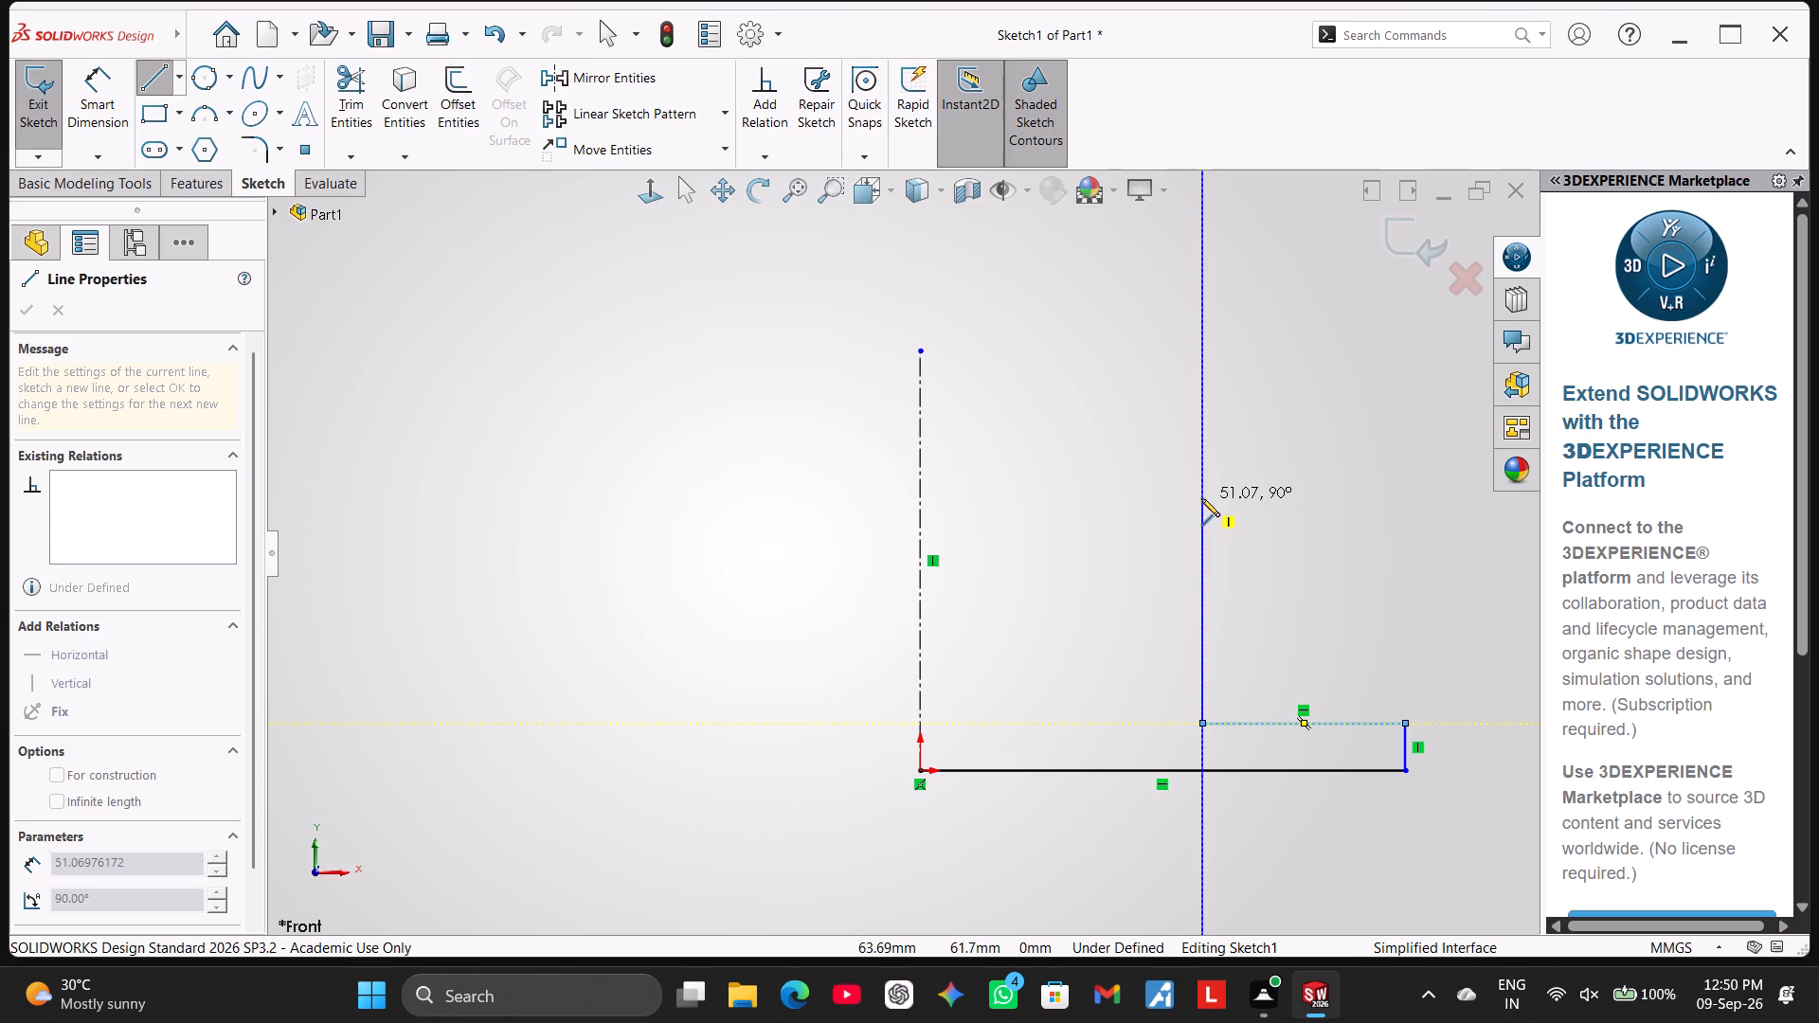
click(1201, 498)
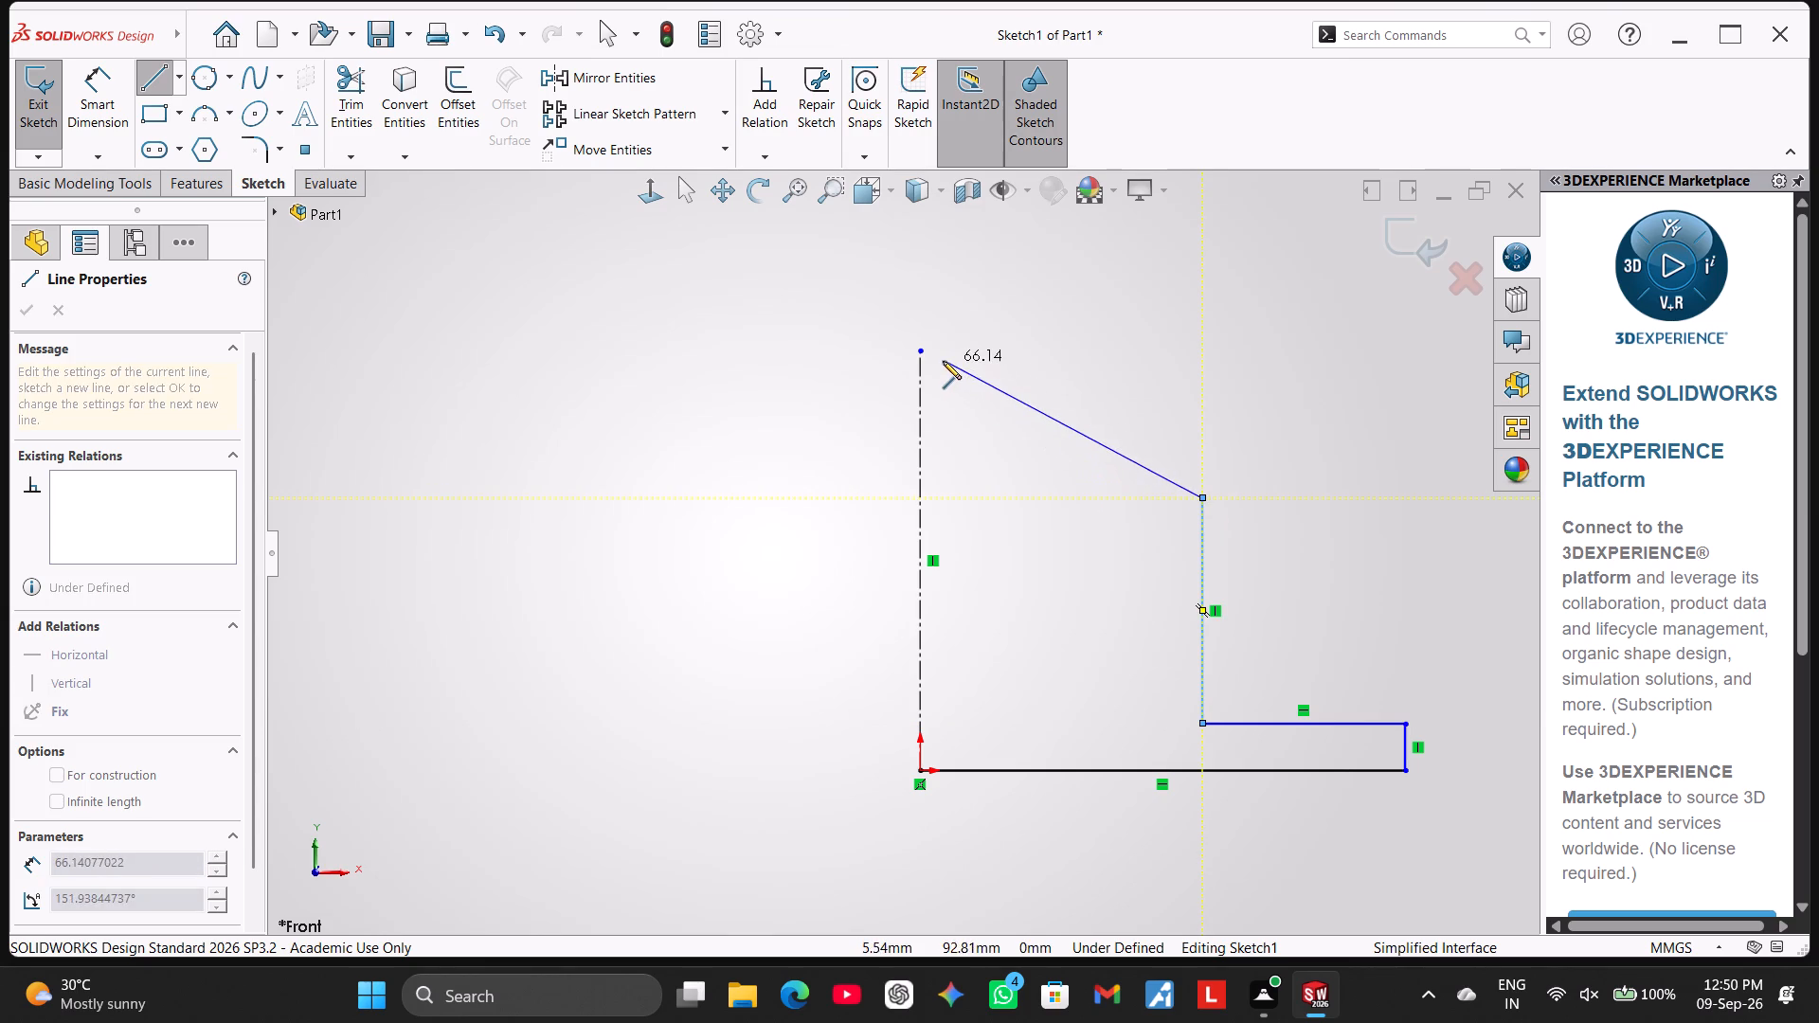
right_click(1095, 411)
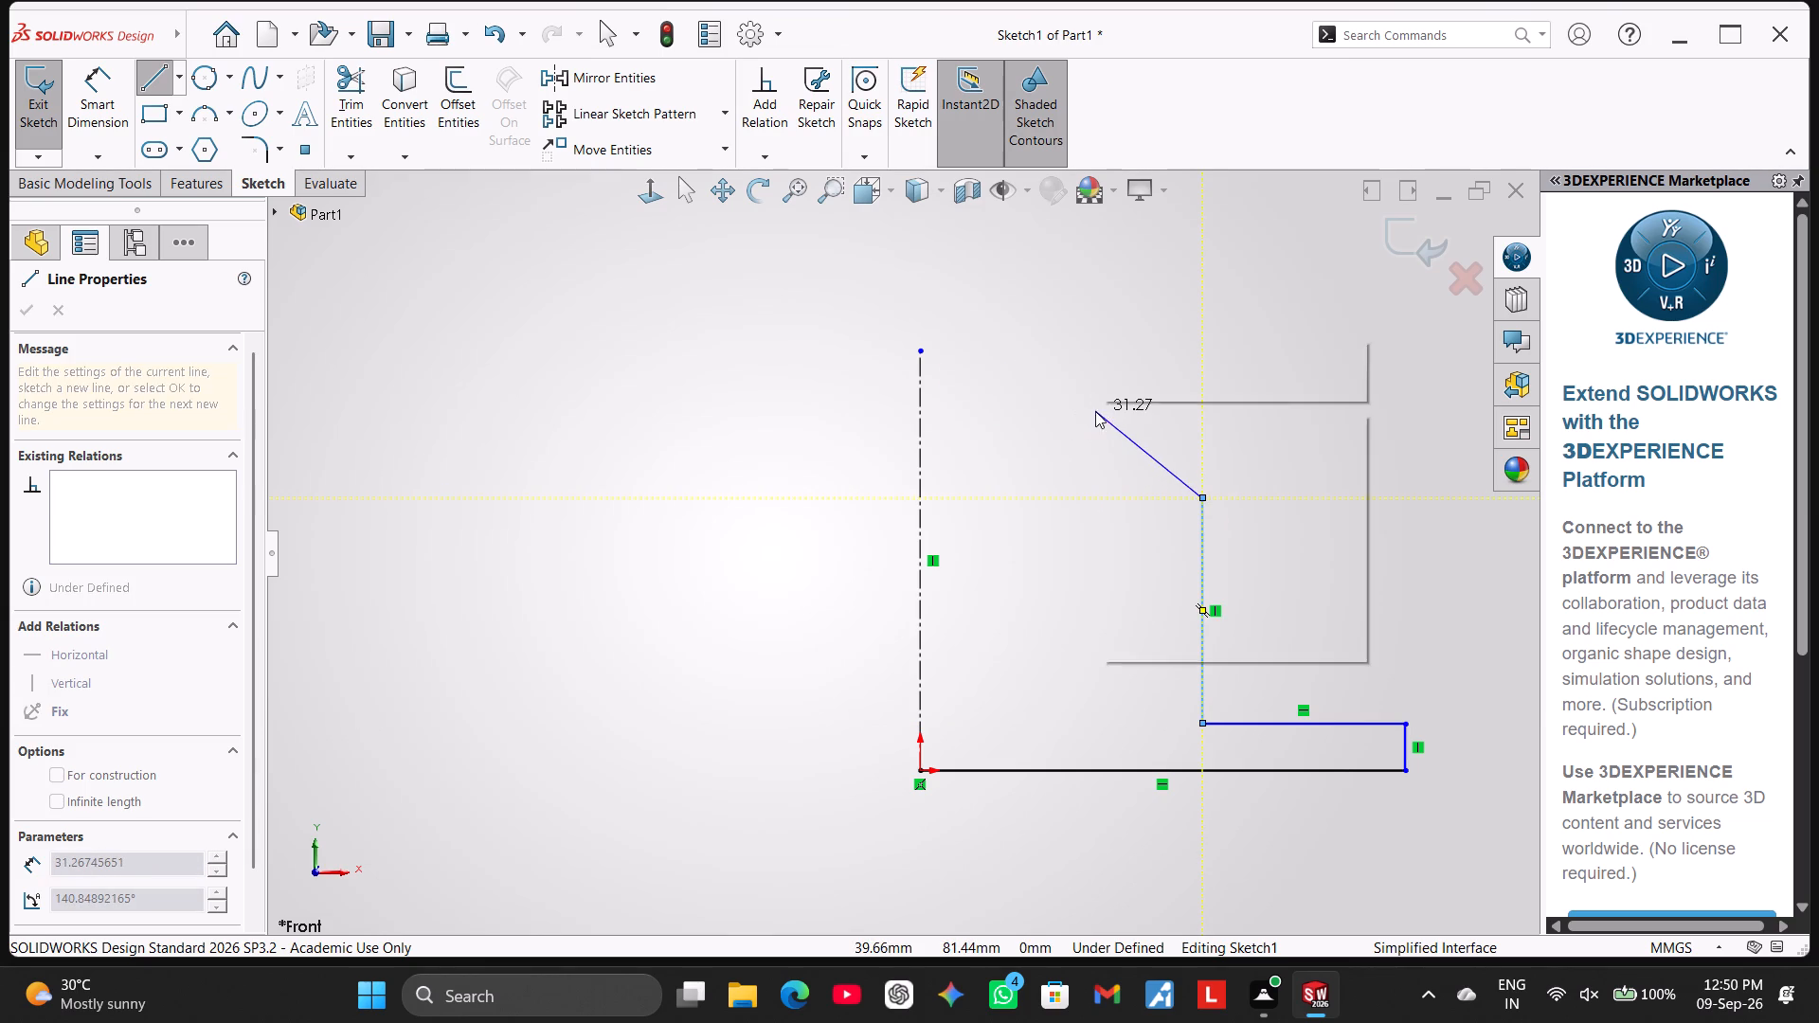
click(1156, 423)
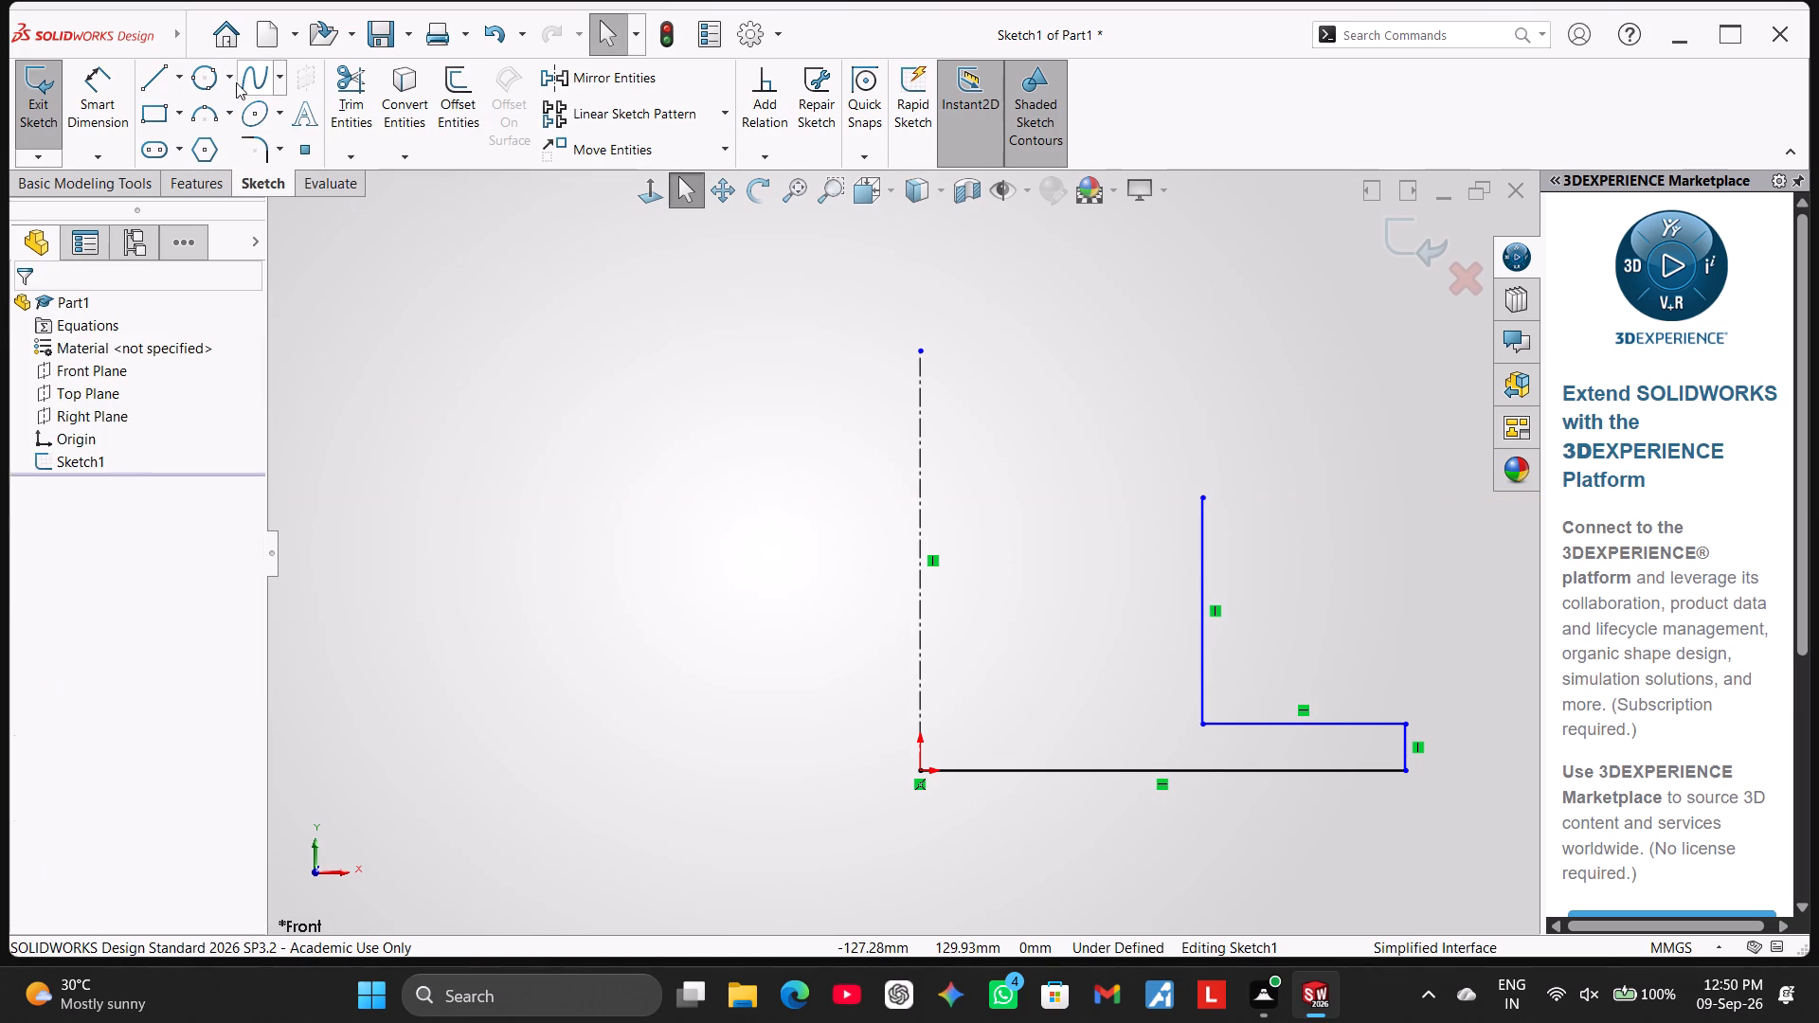
Sketch two concentric circles centred on the vertical centerline, above the horizontal base line.
right_drag(392, 325, 393, 204)
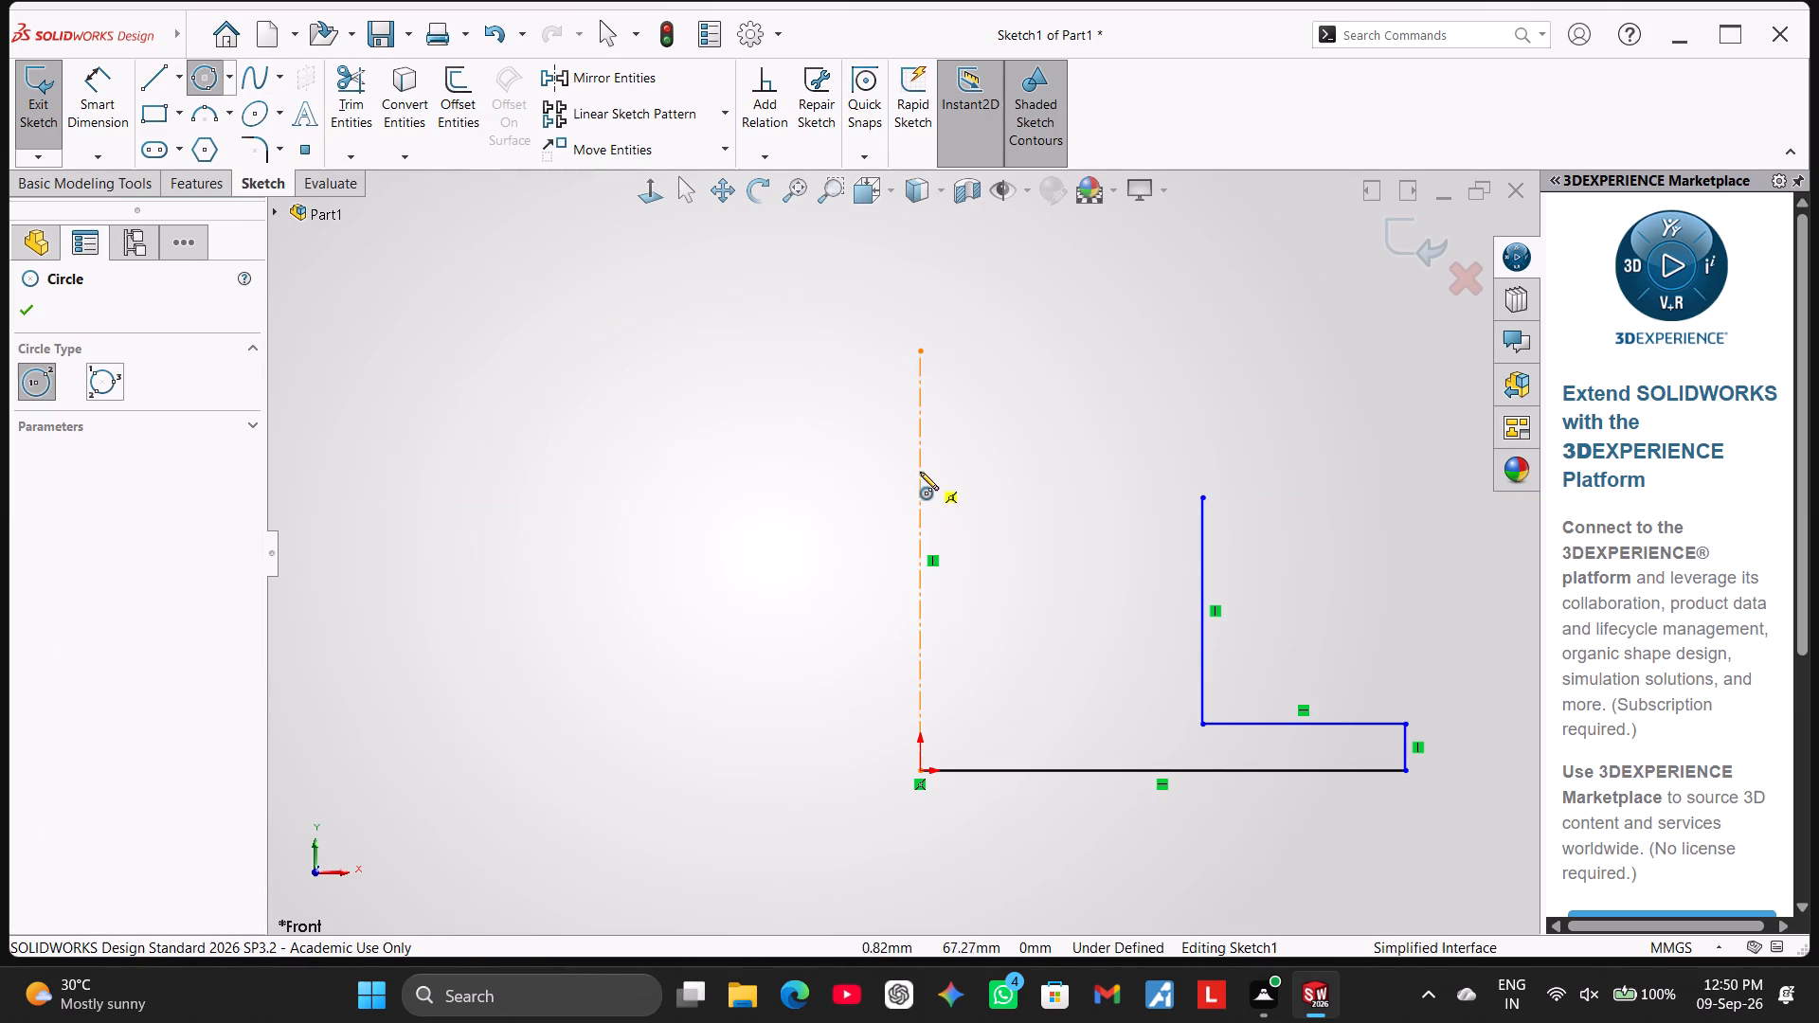
click(923, 476)
click(1063, 405)
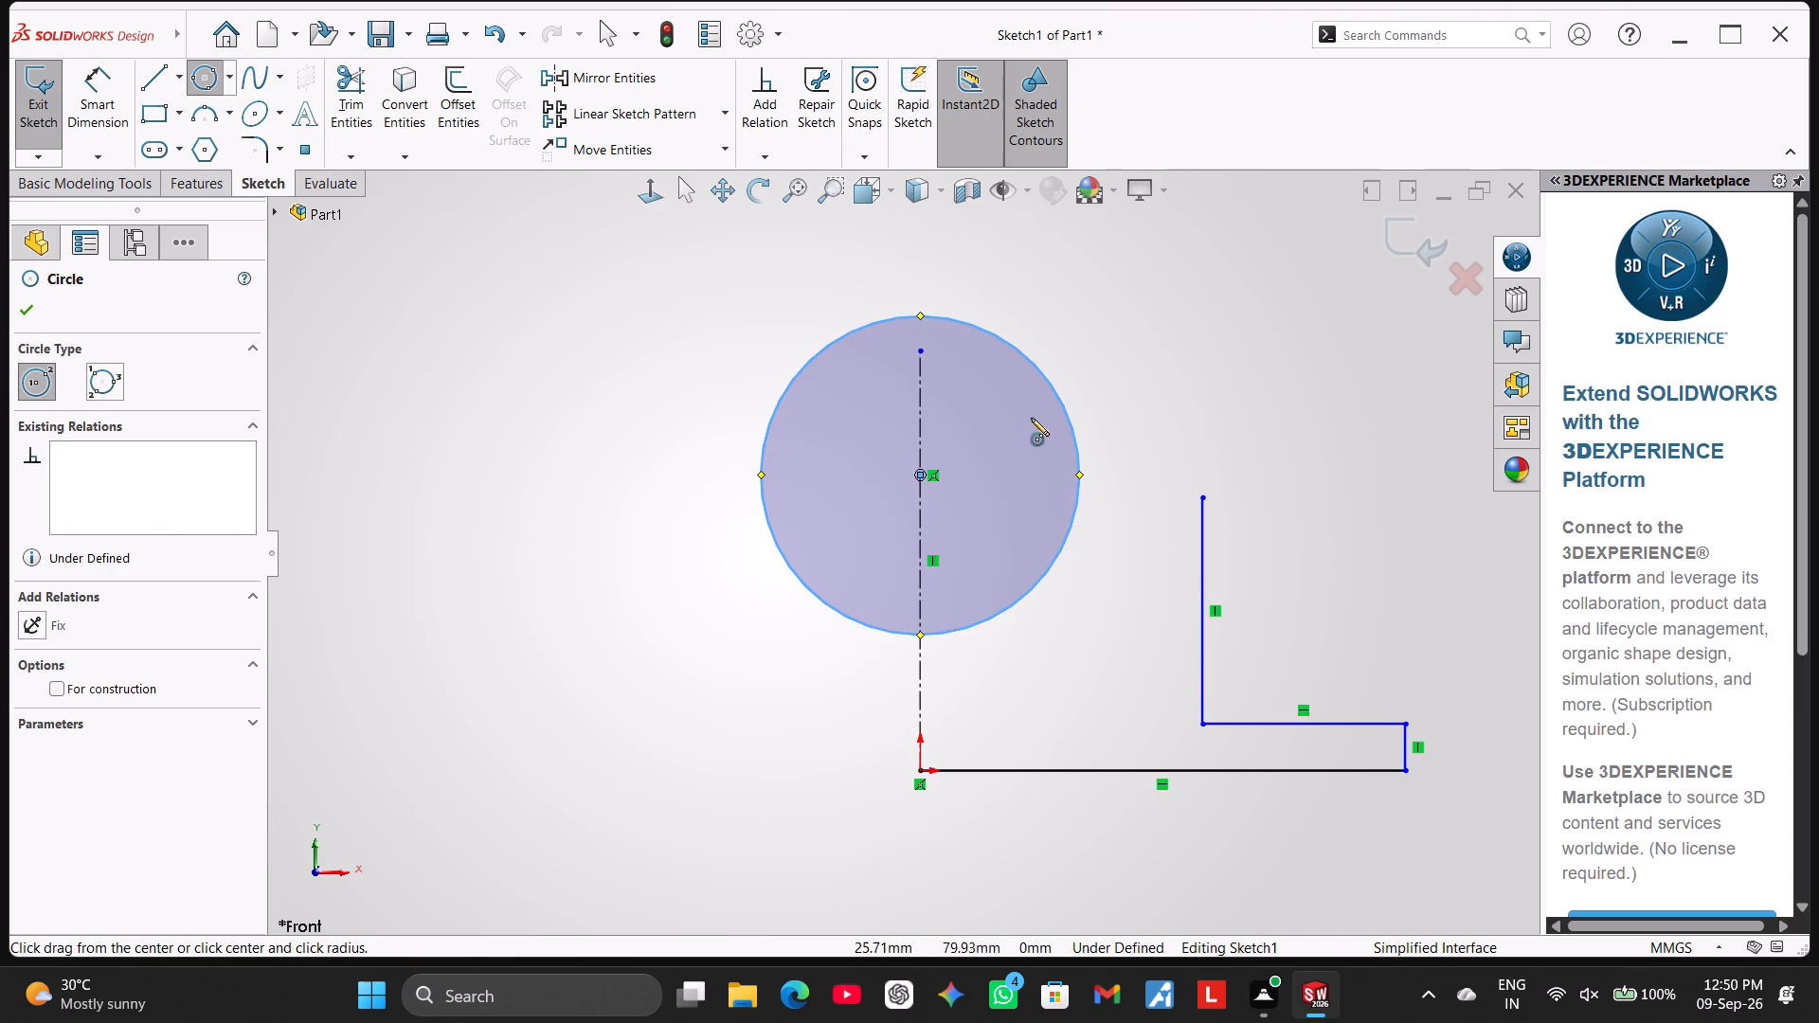
click(917, 473)
click(1128, 380)
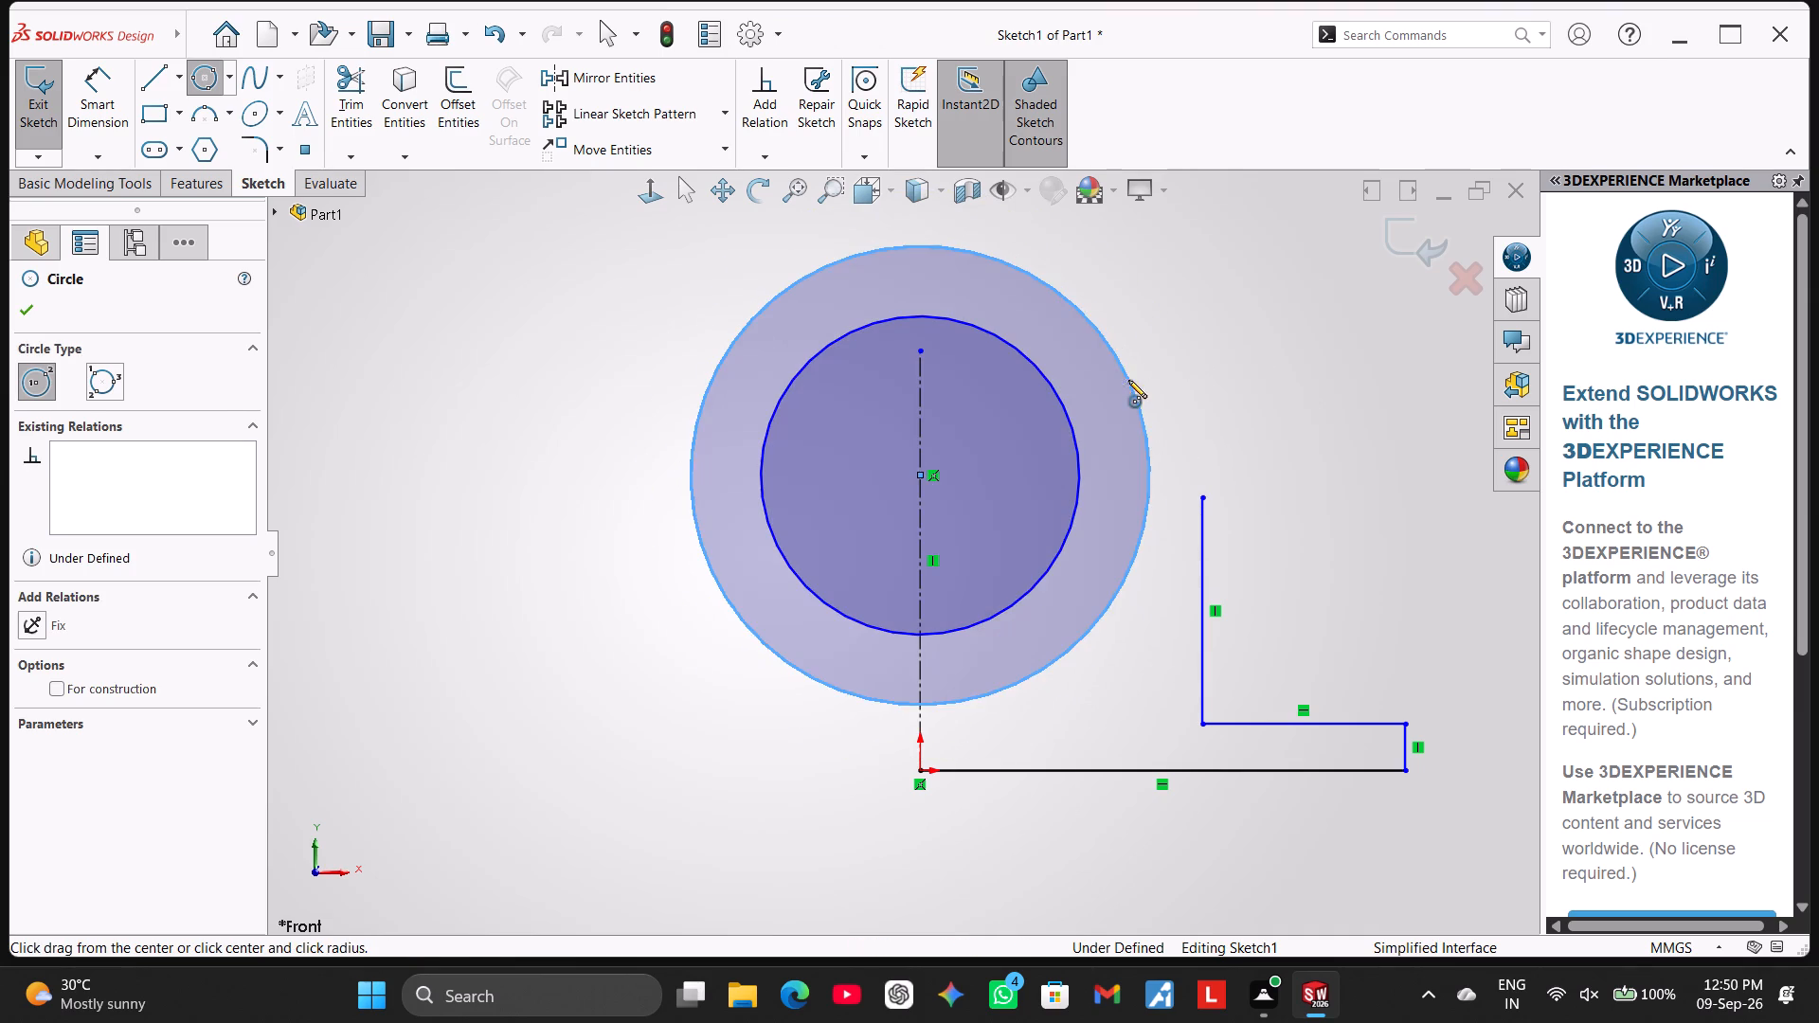
right_click(1163, 353)
click(1190, 368)
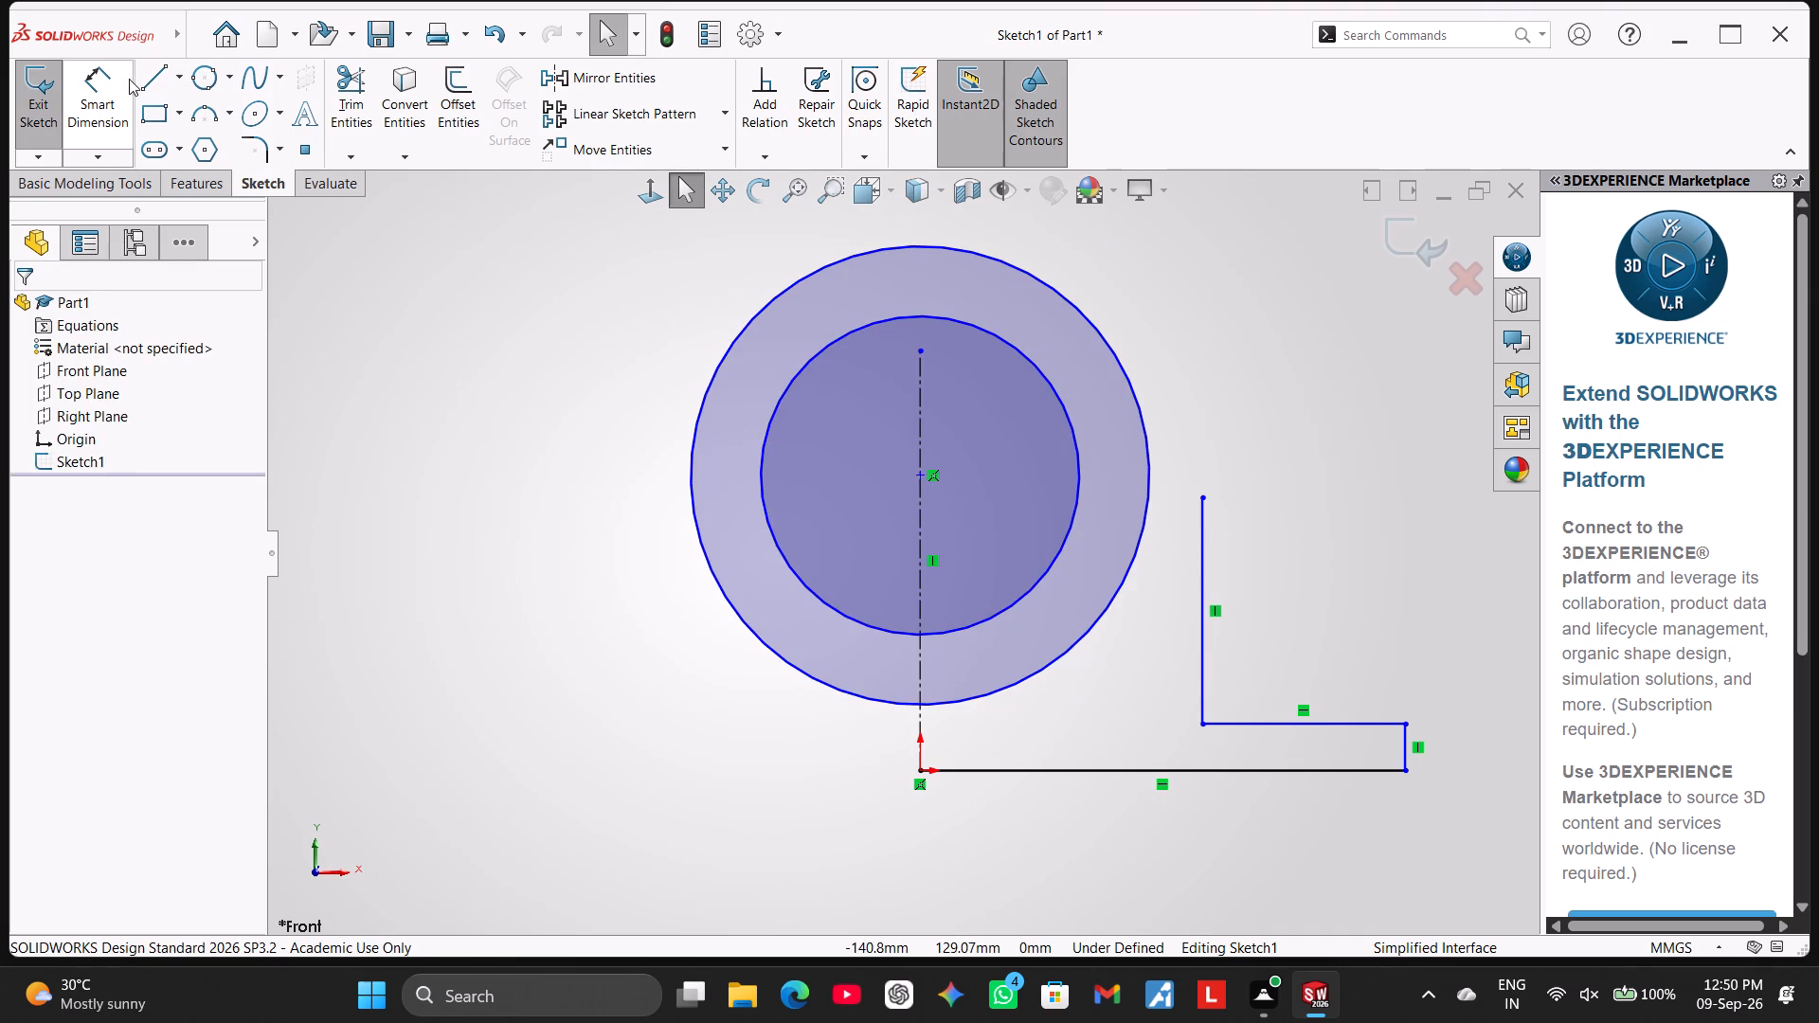
Dimension the inner circle's diameter as 30 mm and the outer circle's diameter as 60 mm.
click(129, 79)
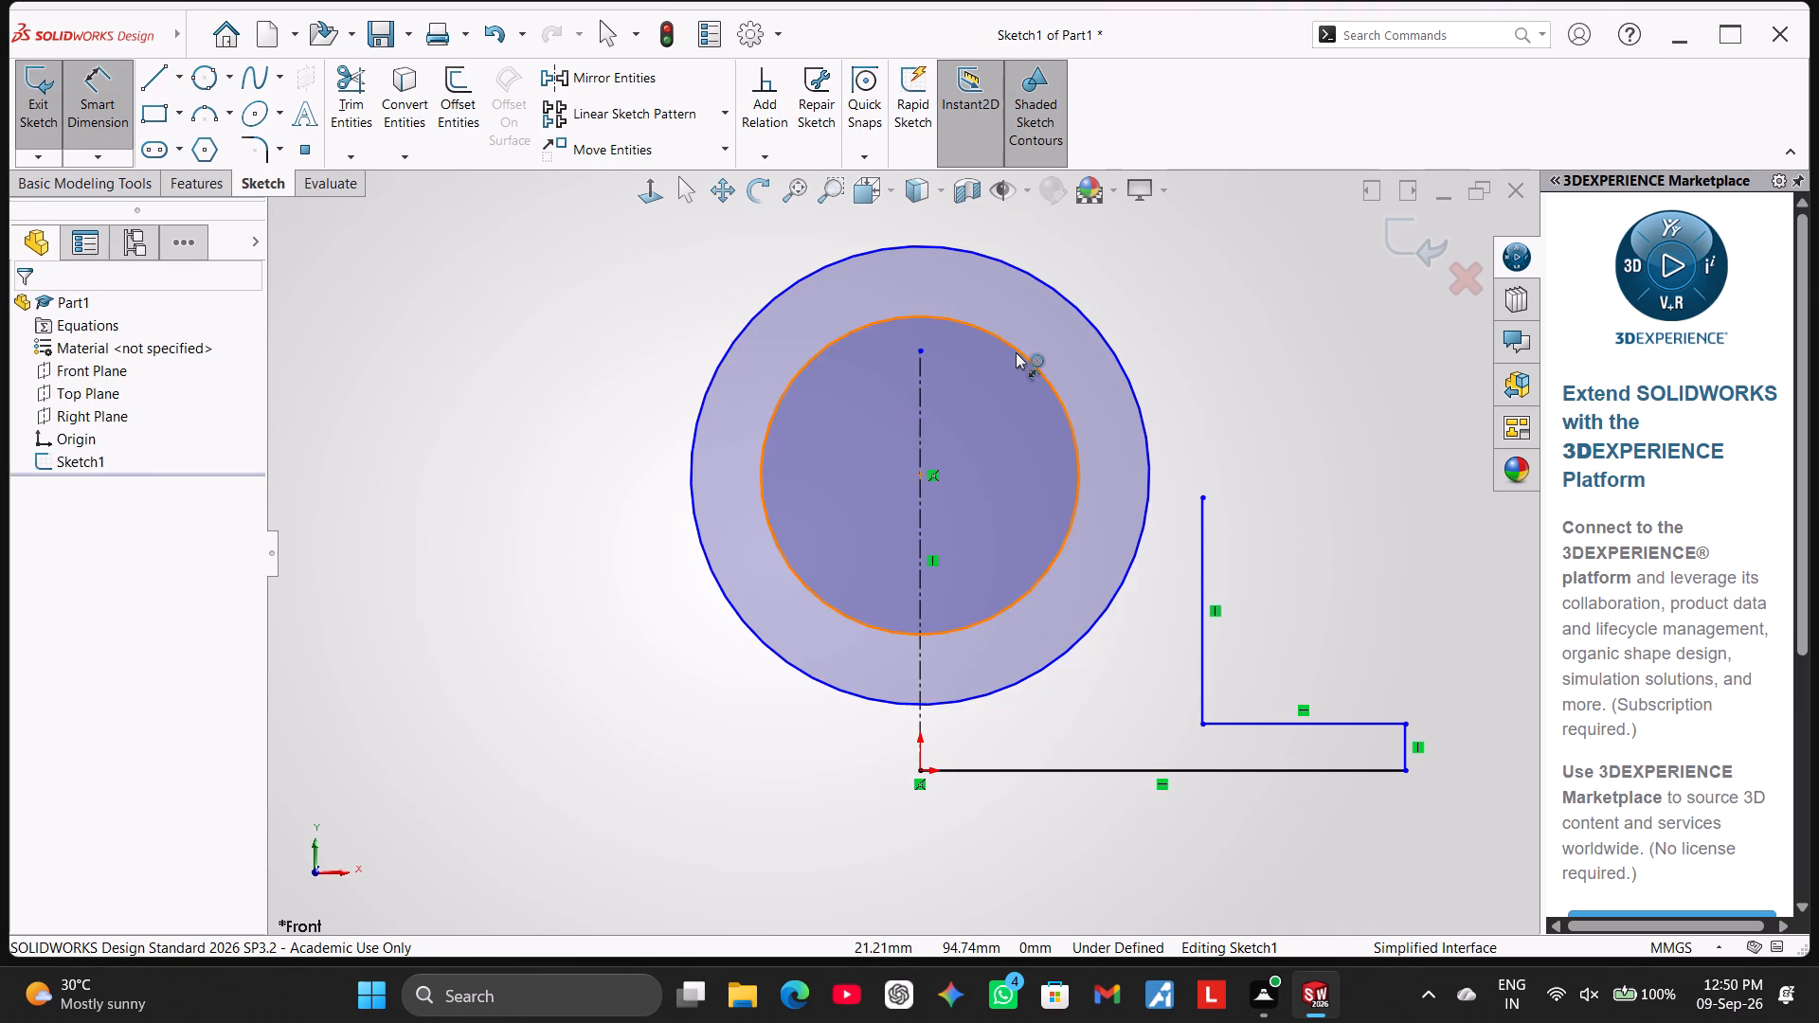
click(1016, 352)
click(1247, 288)
text(30)
key(Return)
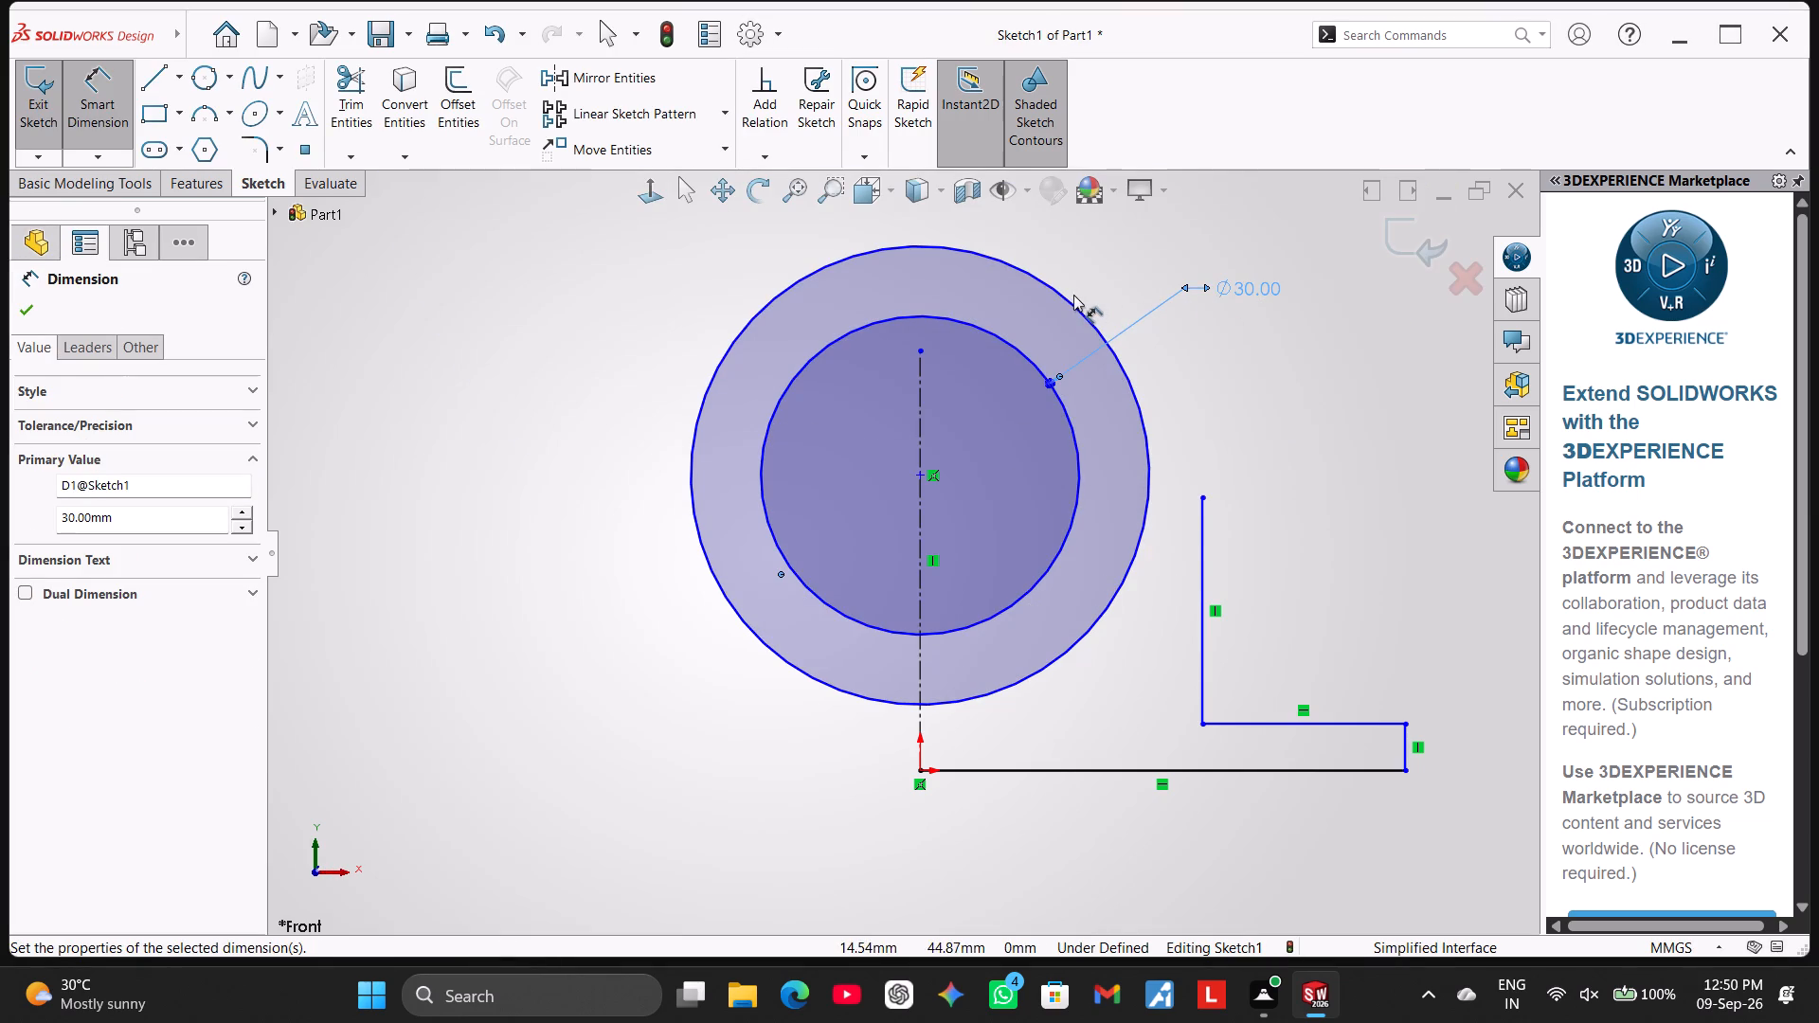
click(1070, 304)
click(1154, 240)
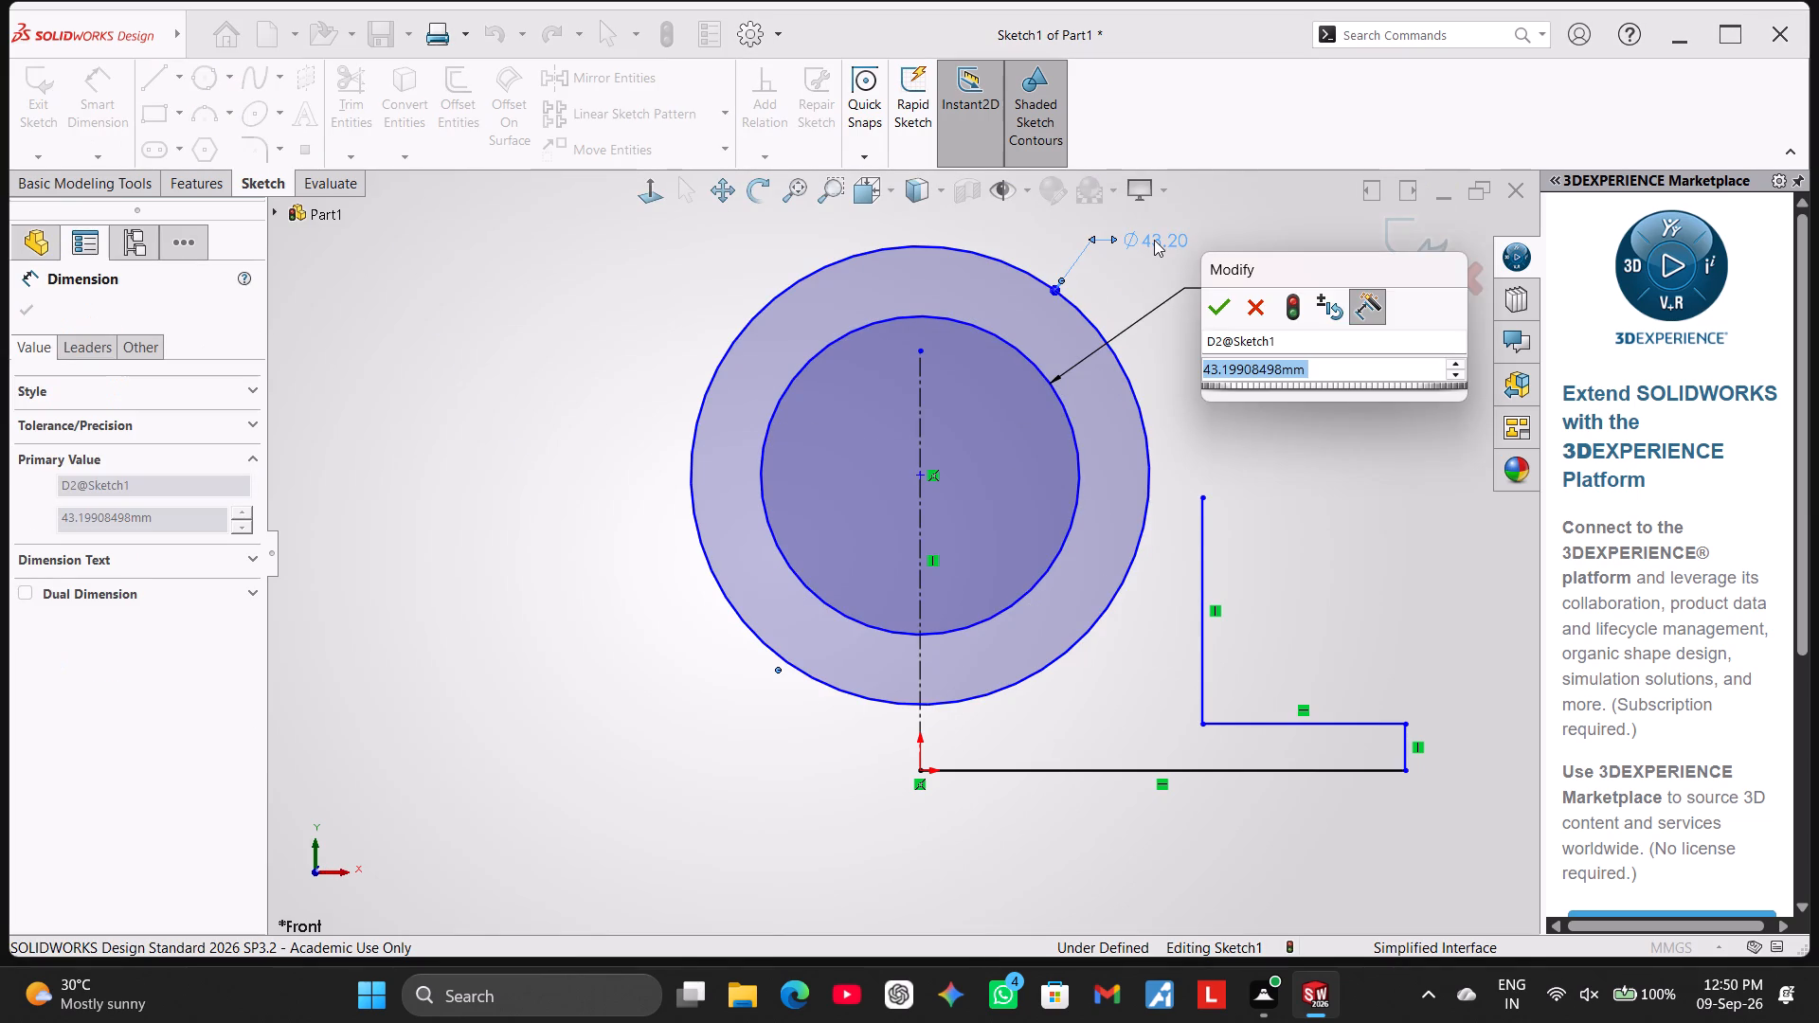
text(60)
key(Return)
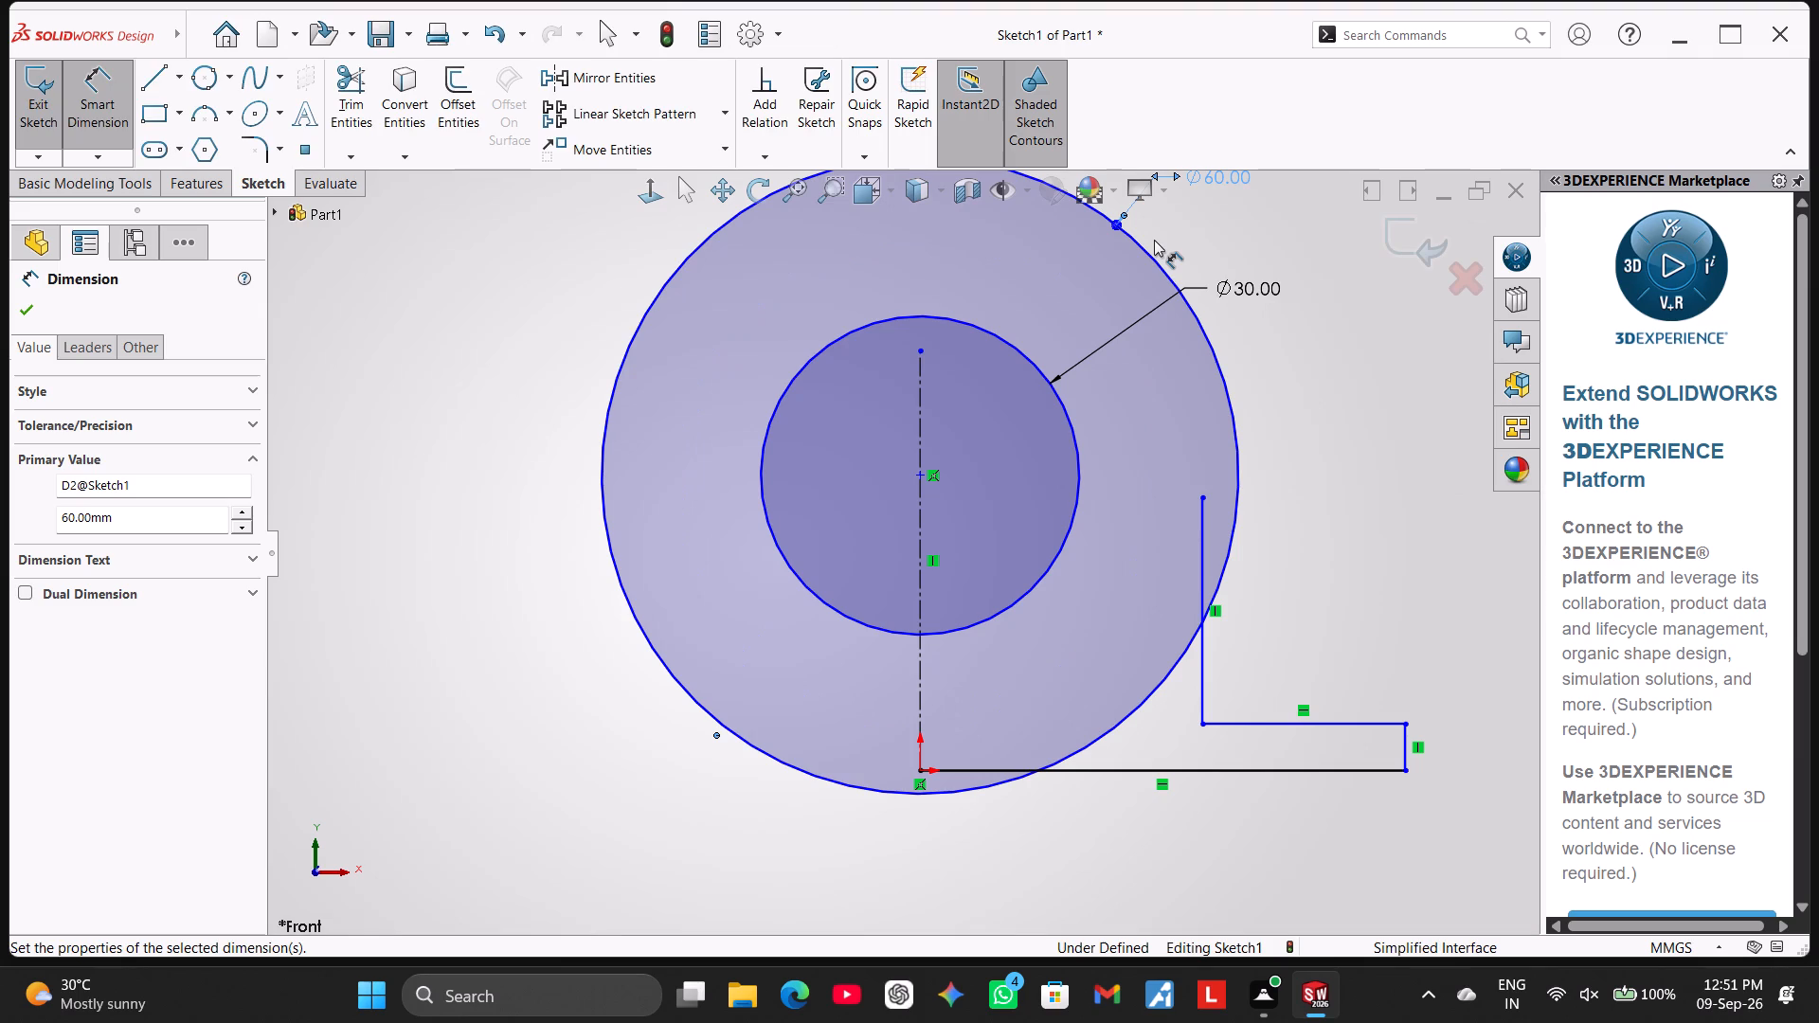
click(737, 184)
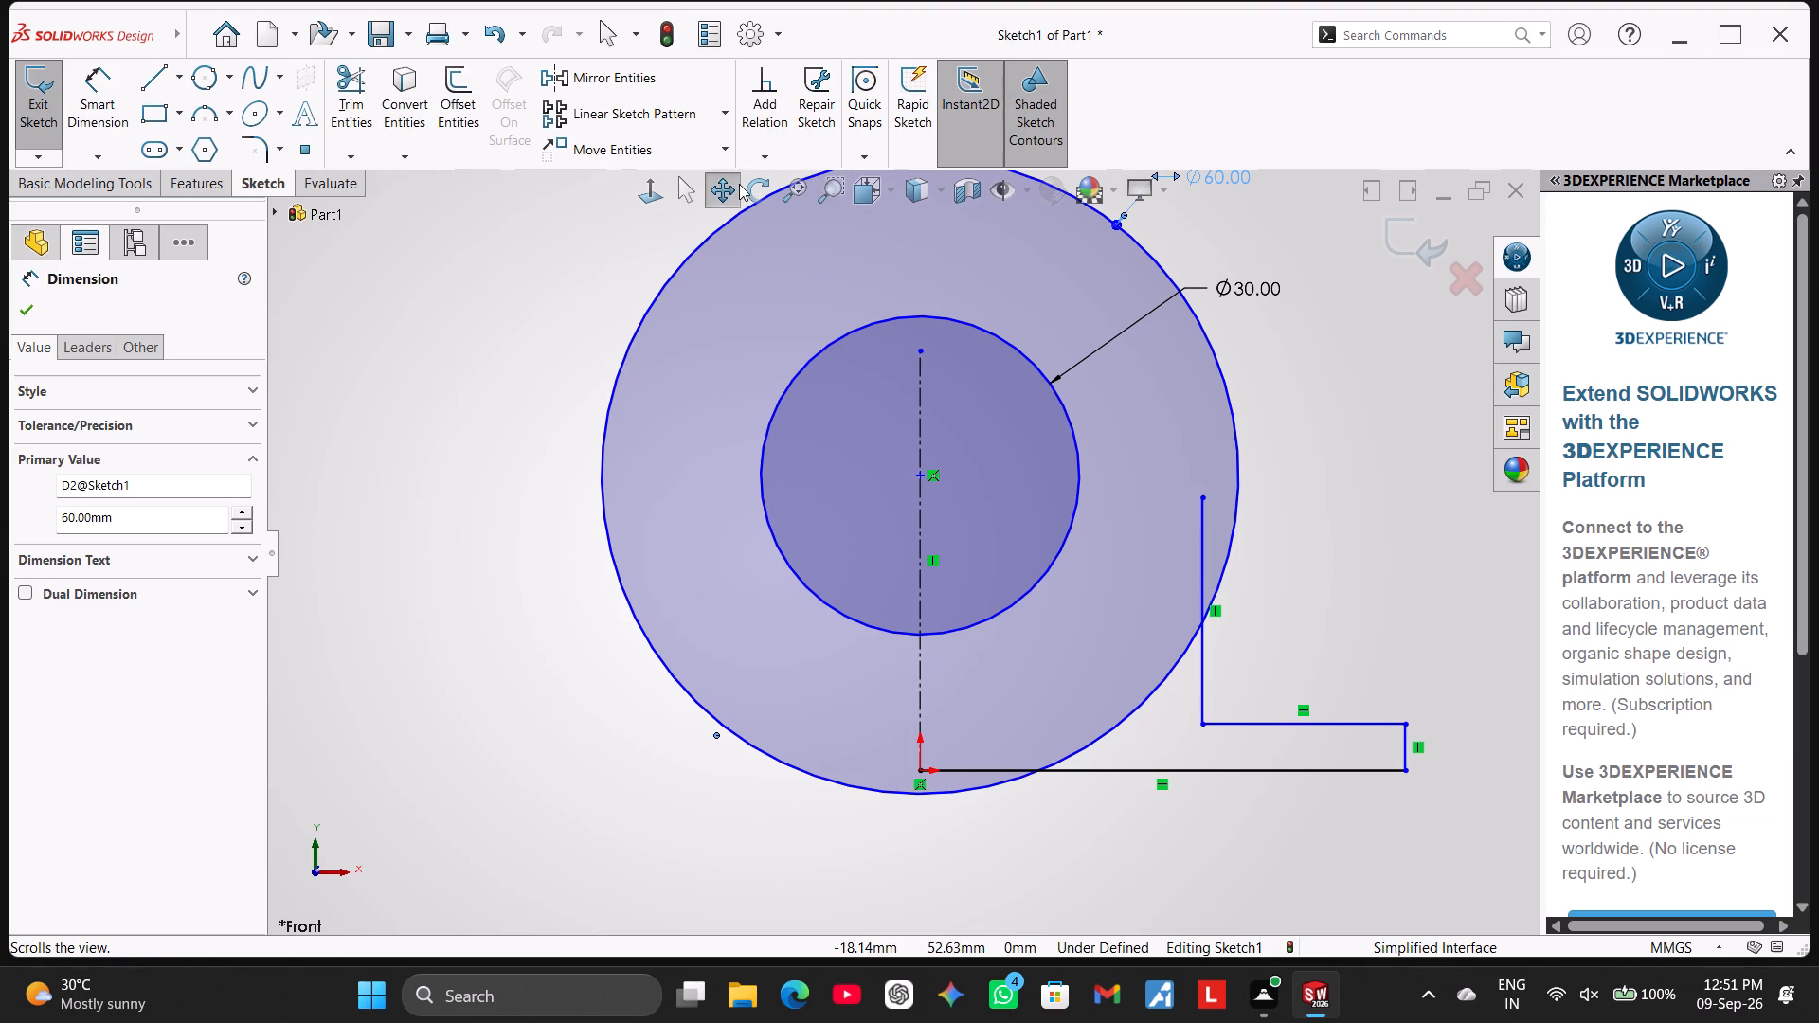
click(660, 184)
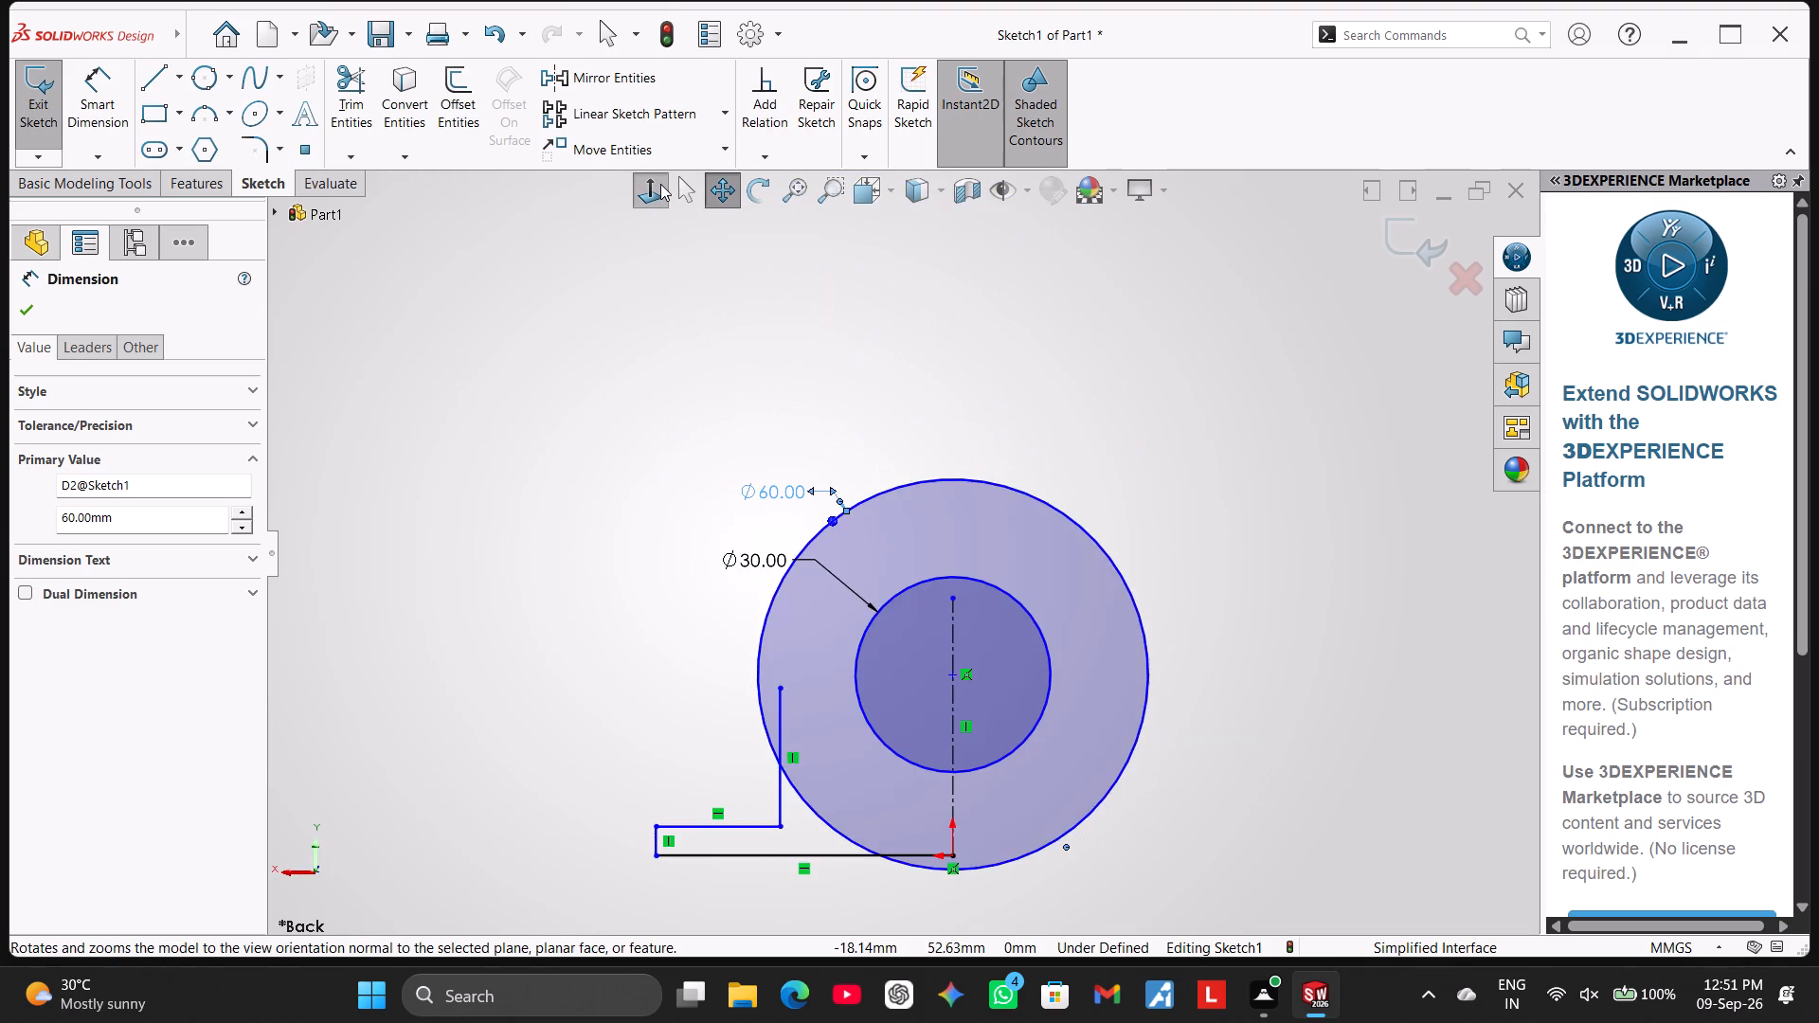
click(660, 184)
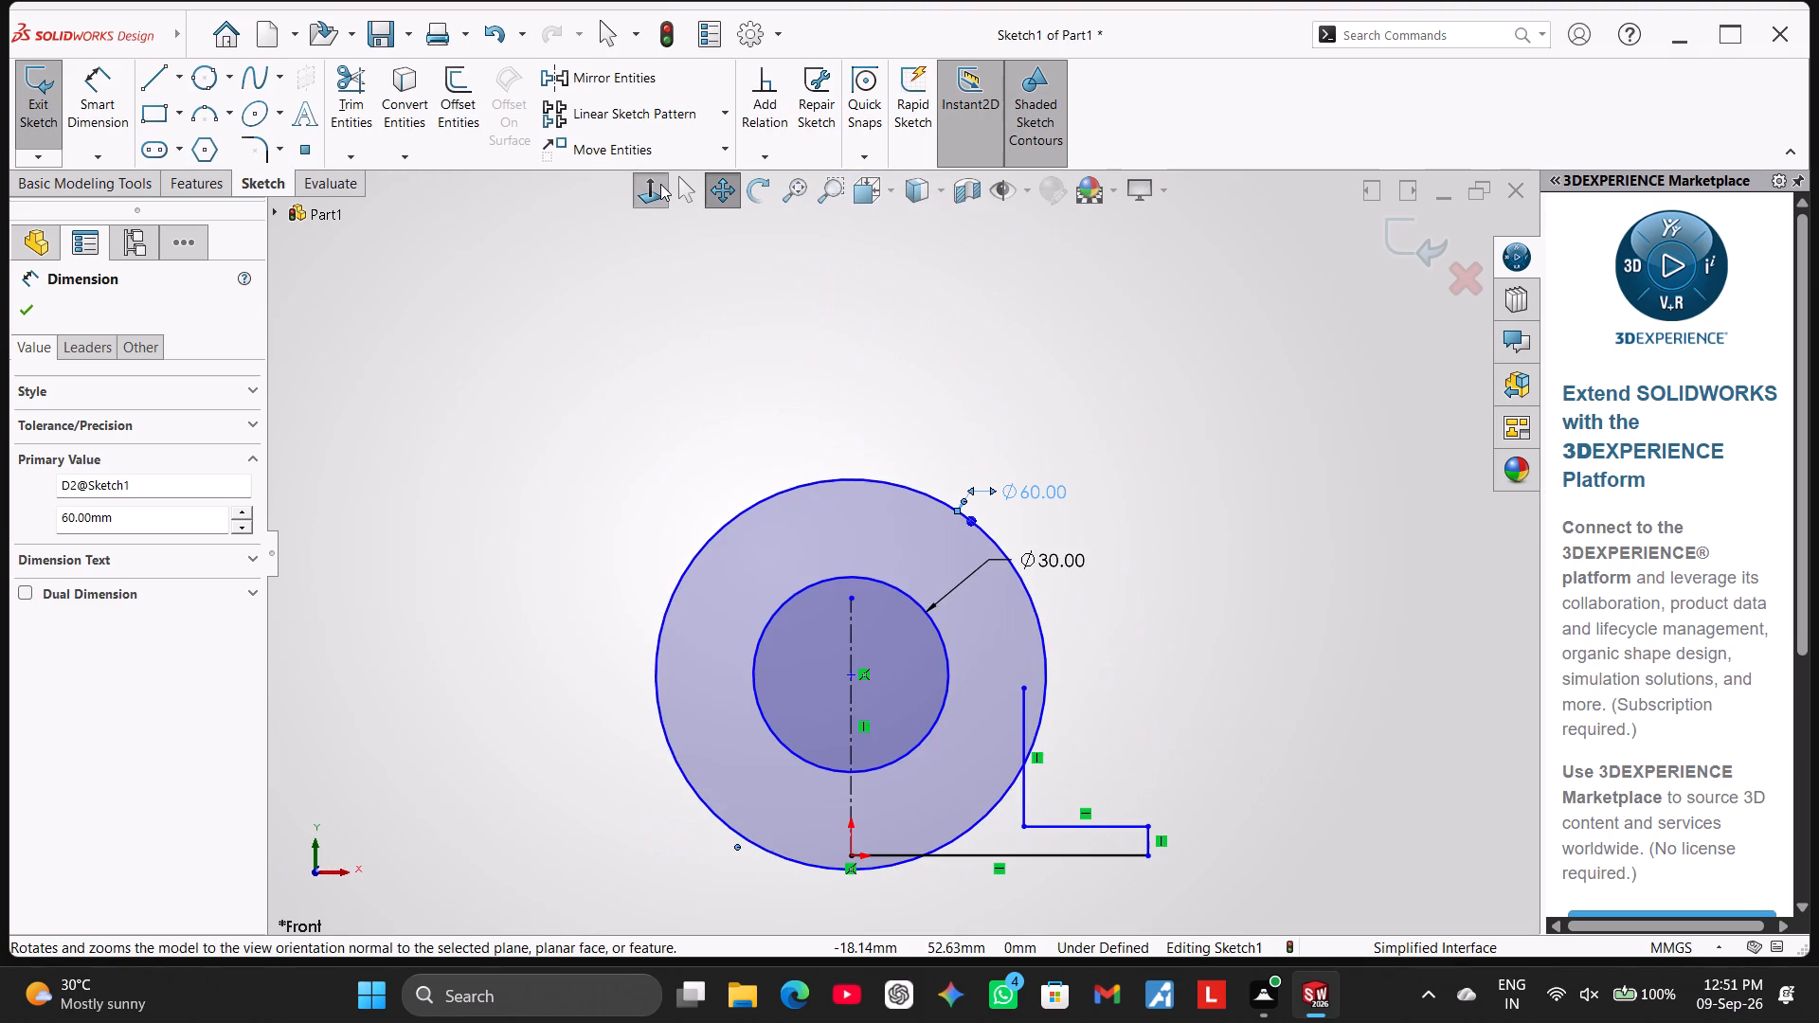
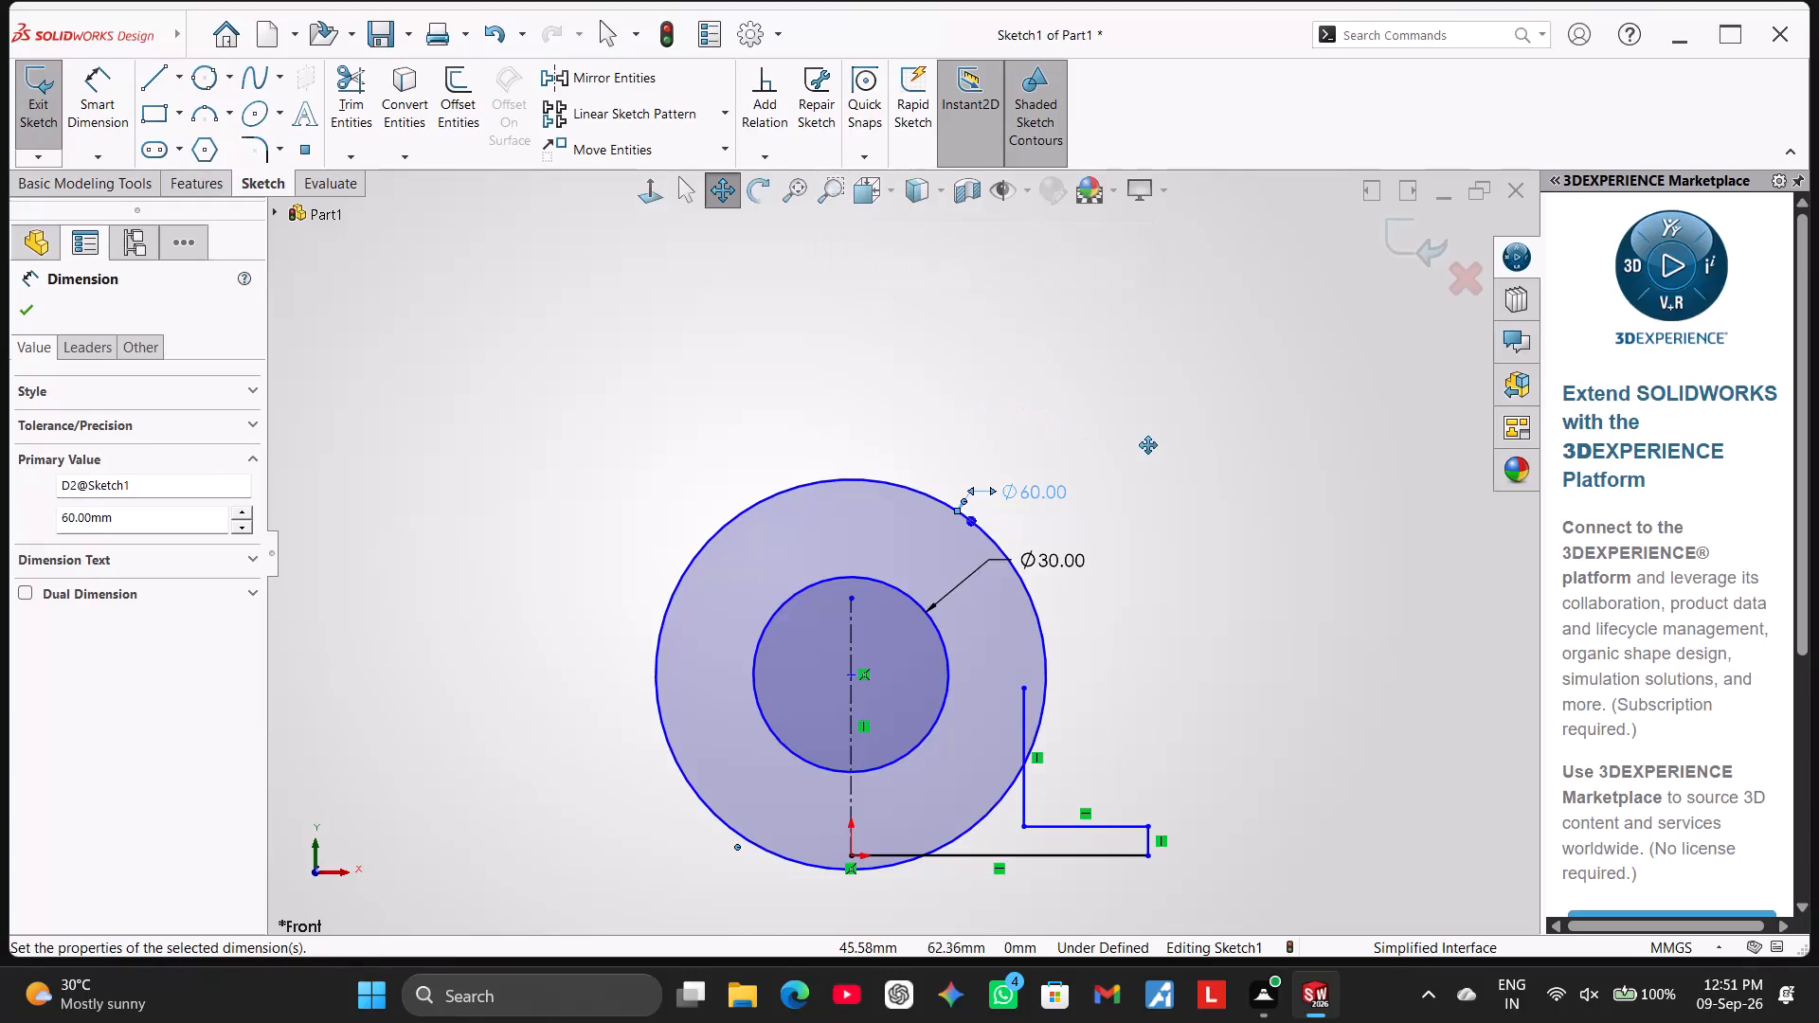
Dimension the height of the circles' common centre above the horizontal base line as 30 mm.
click(1152, 431)
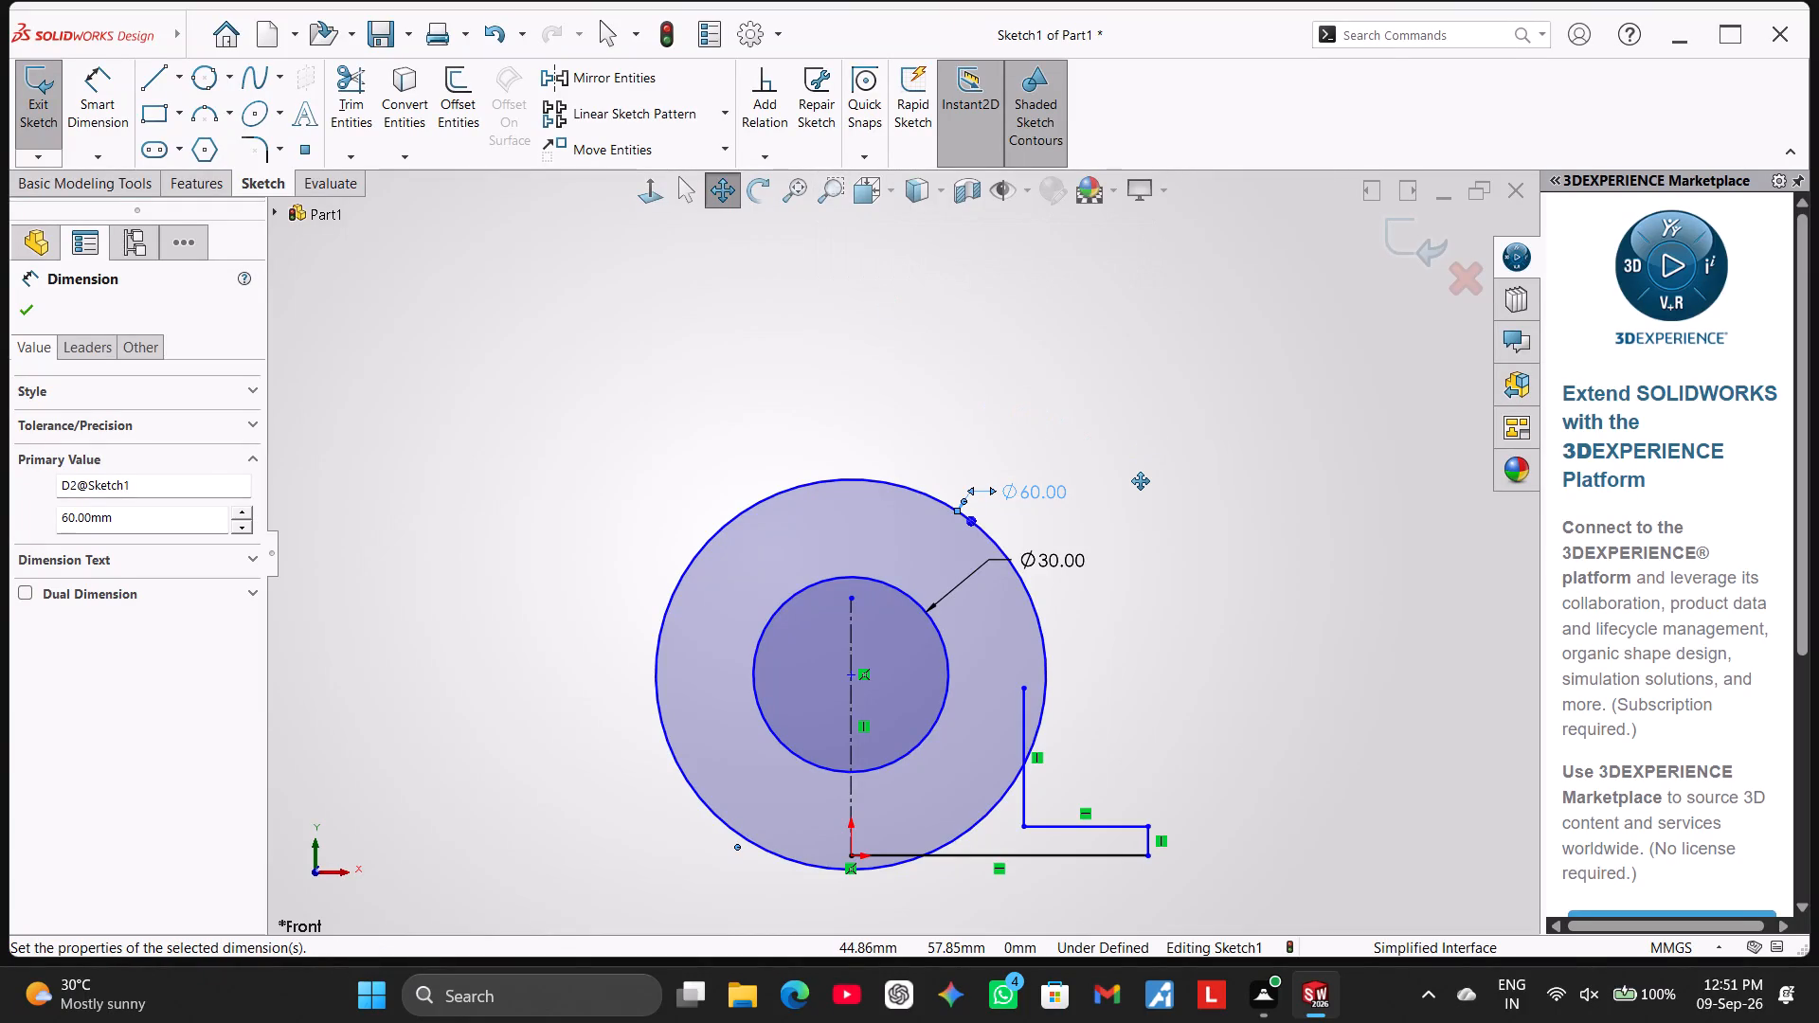
click(80, 109)
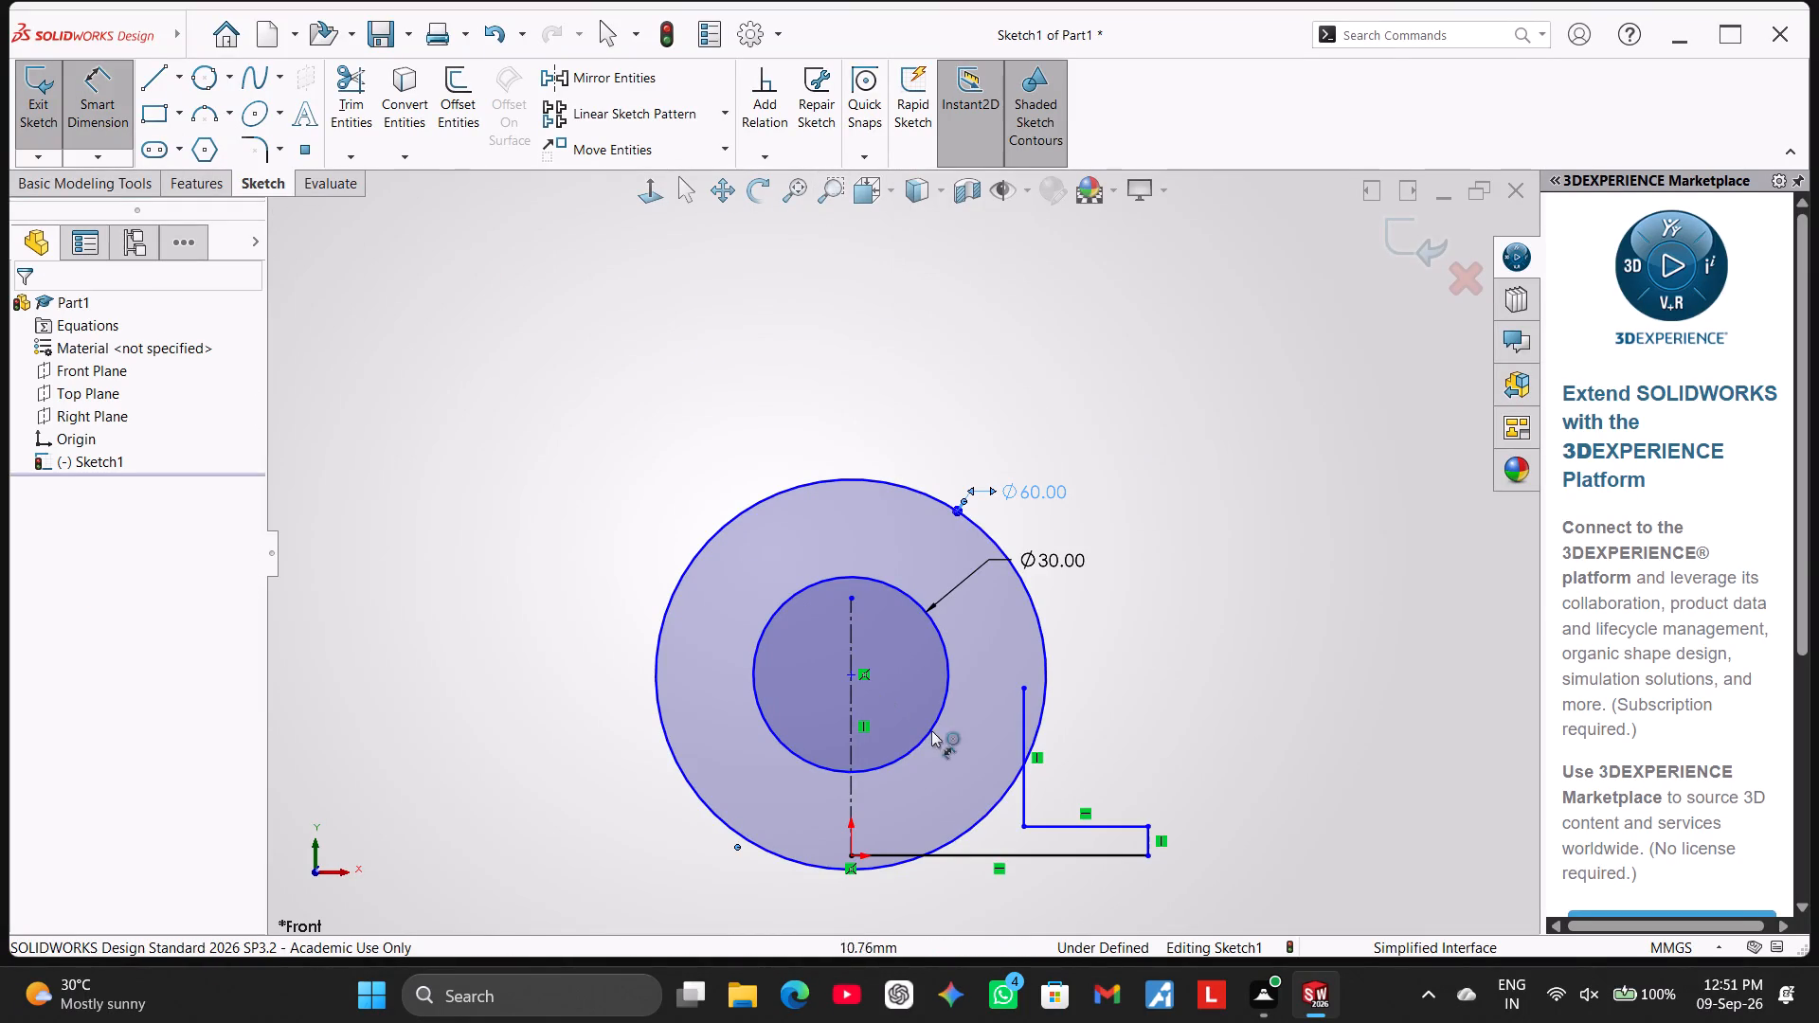
scroll(859, 713, down, 2)
click(913, 898)
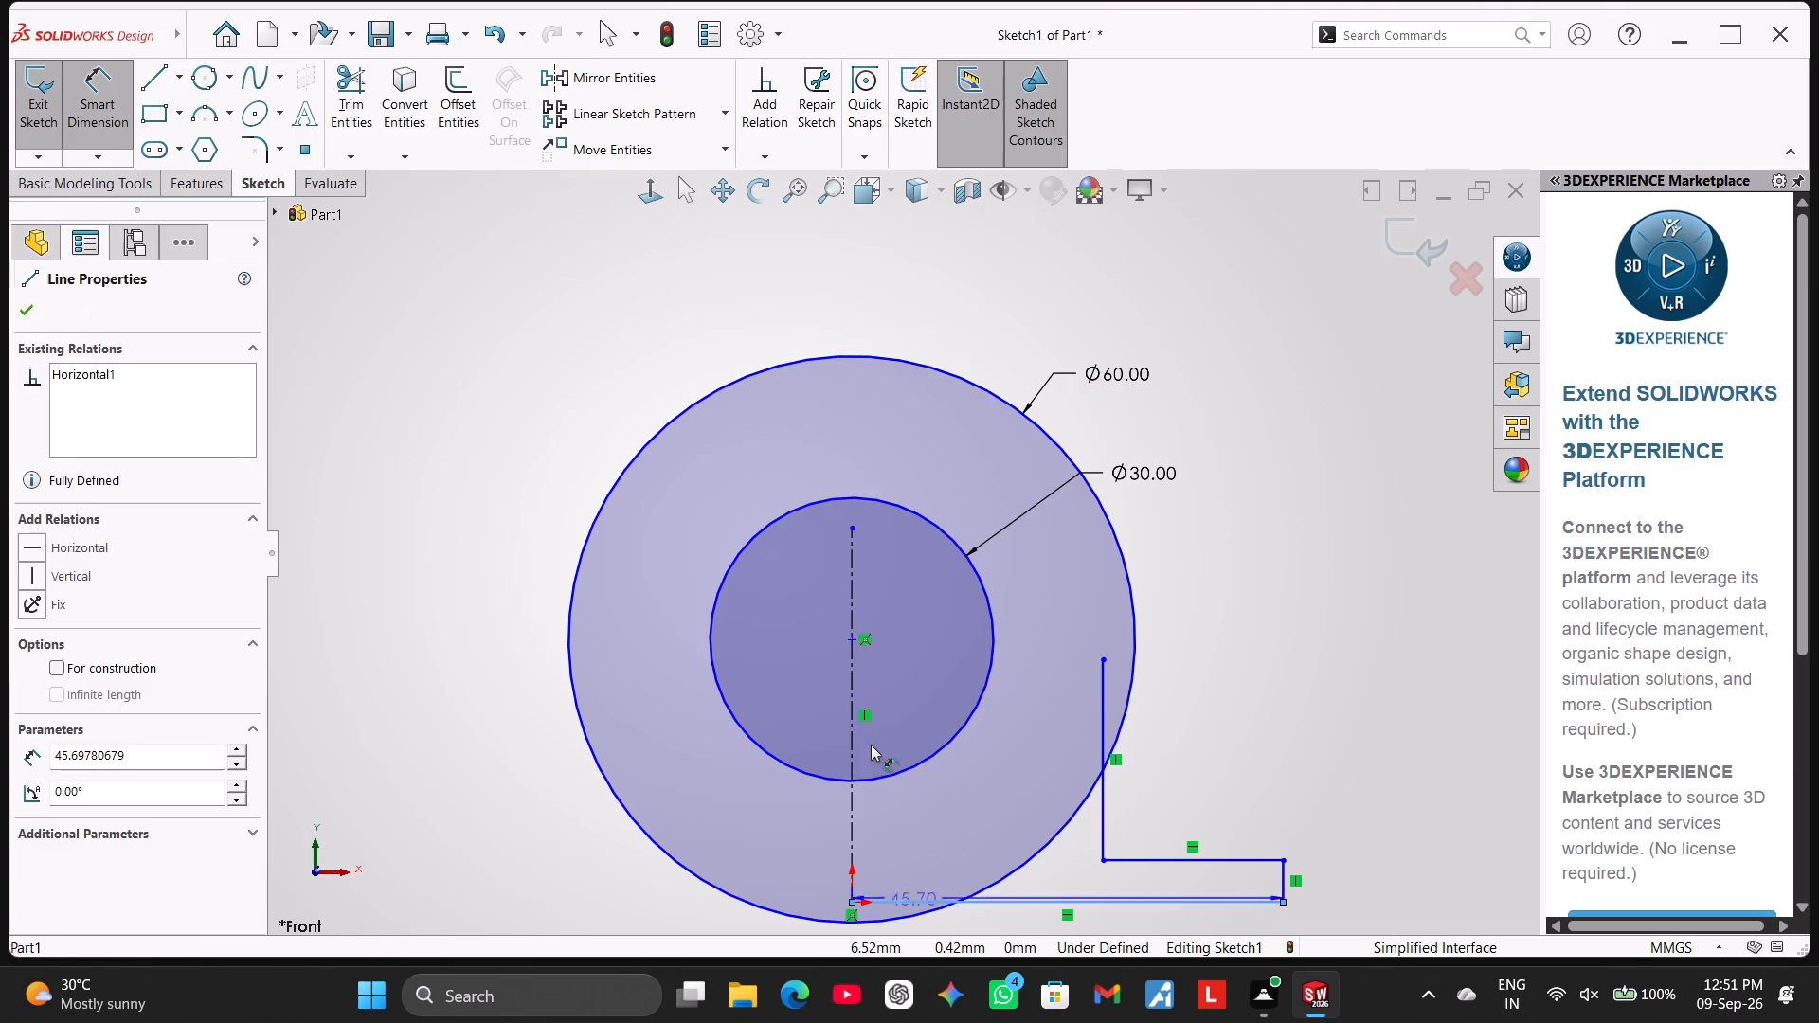
click(852, 639)
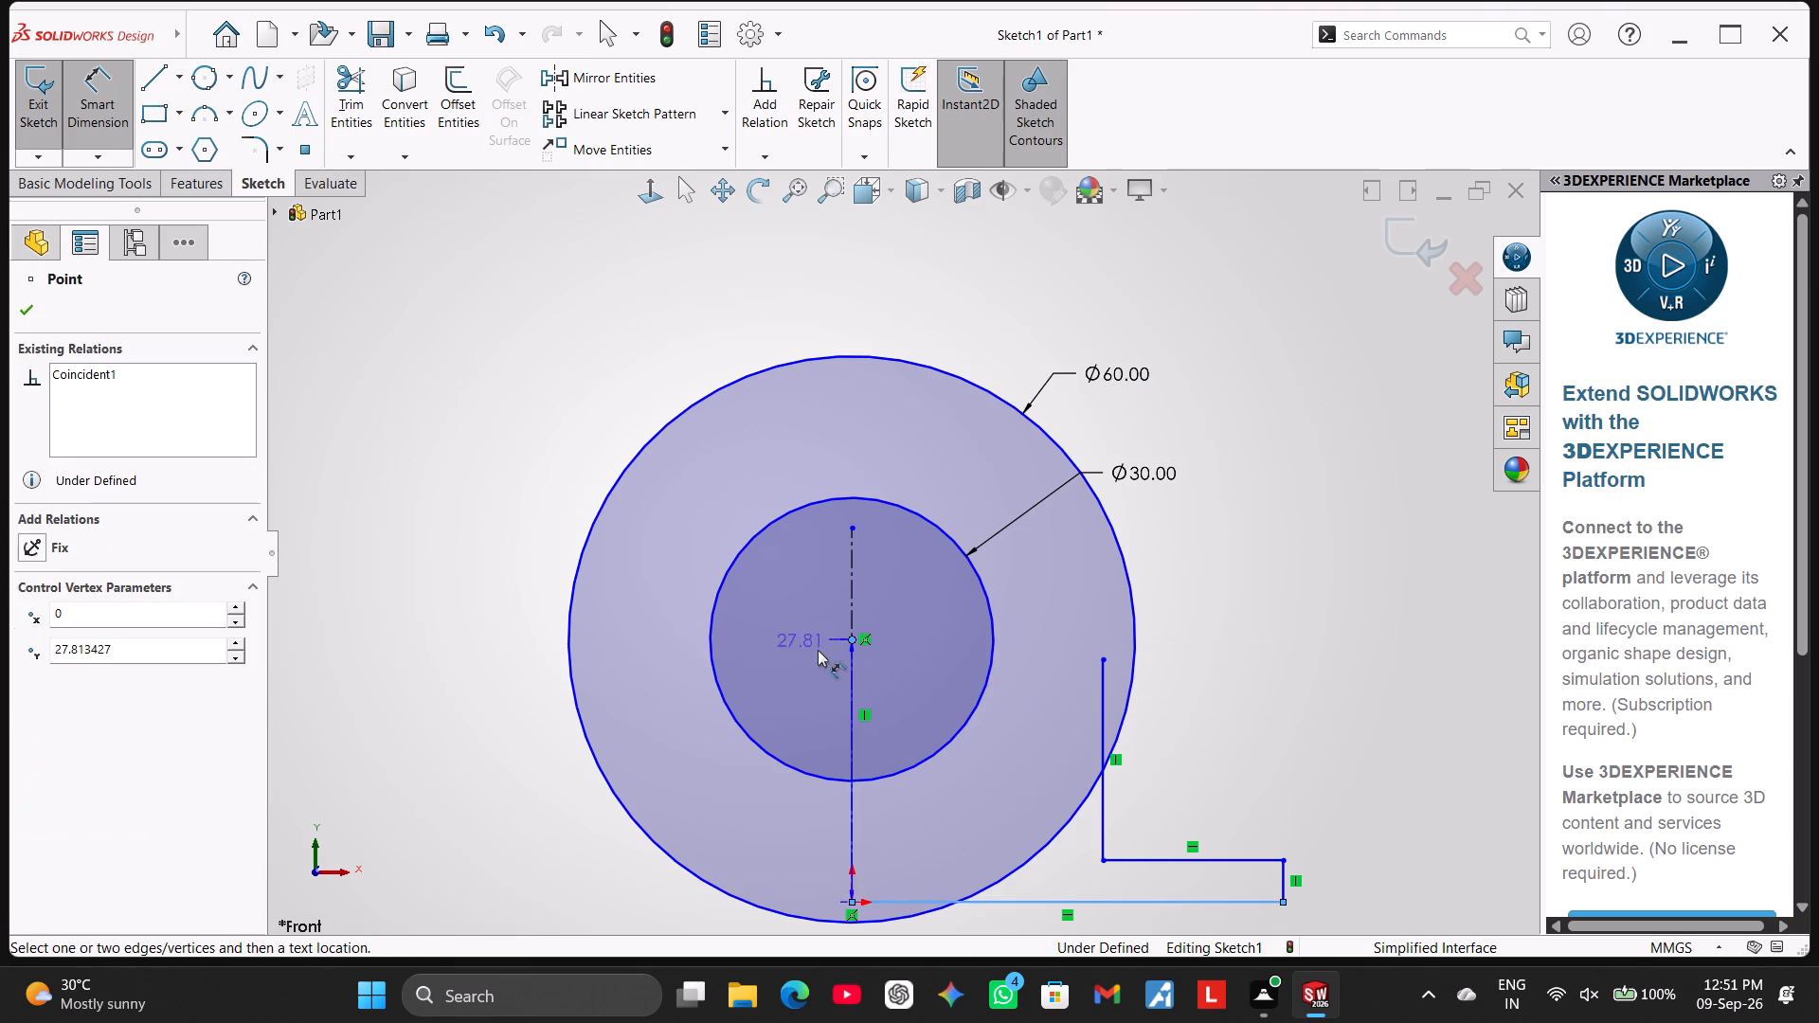
click(459, 718)
text(30)
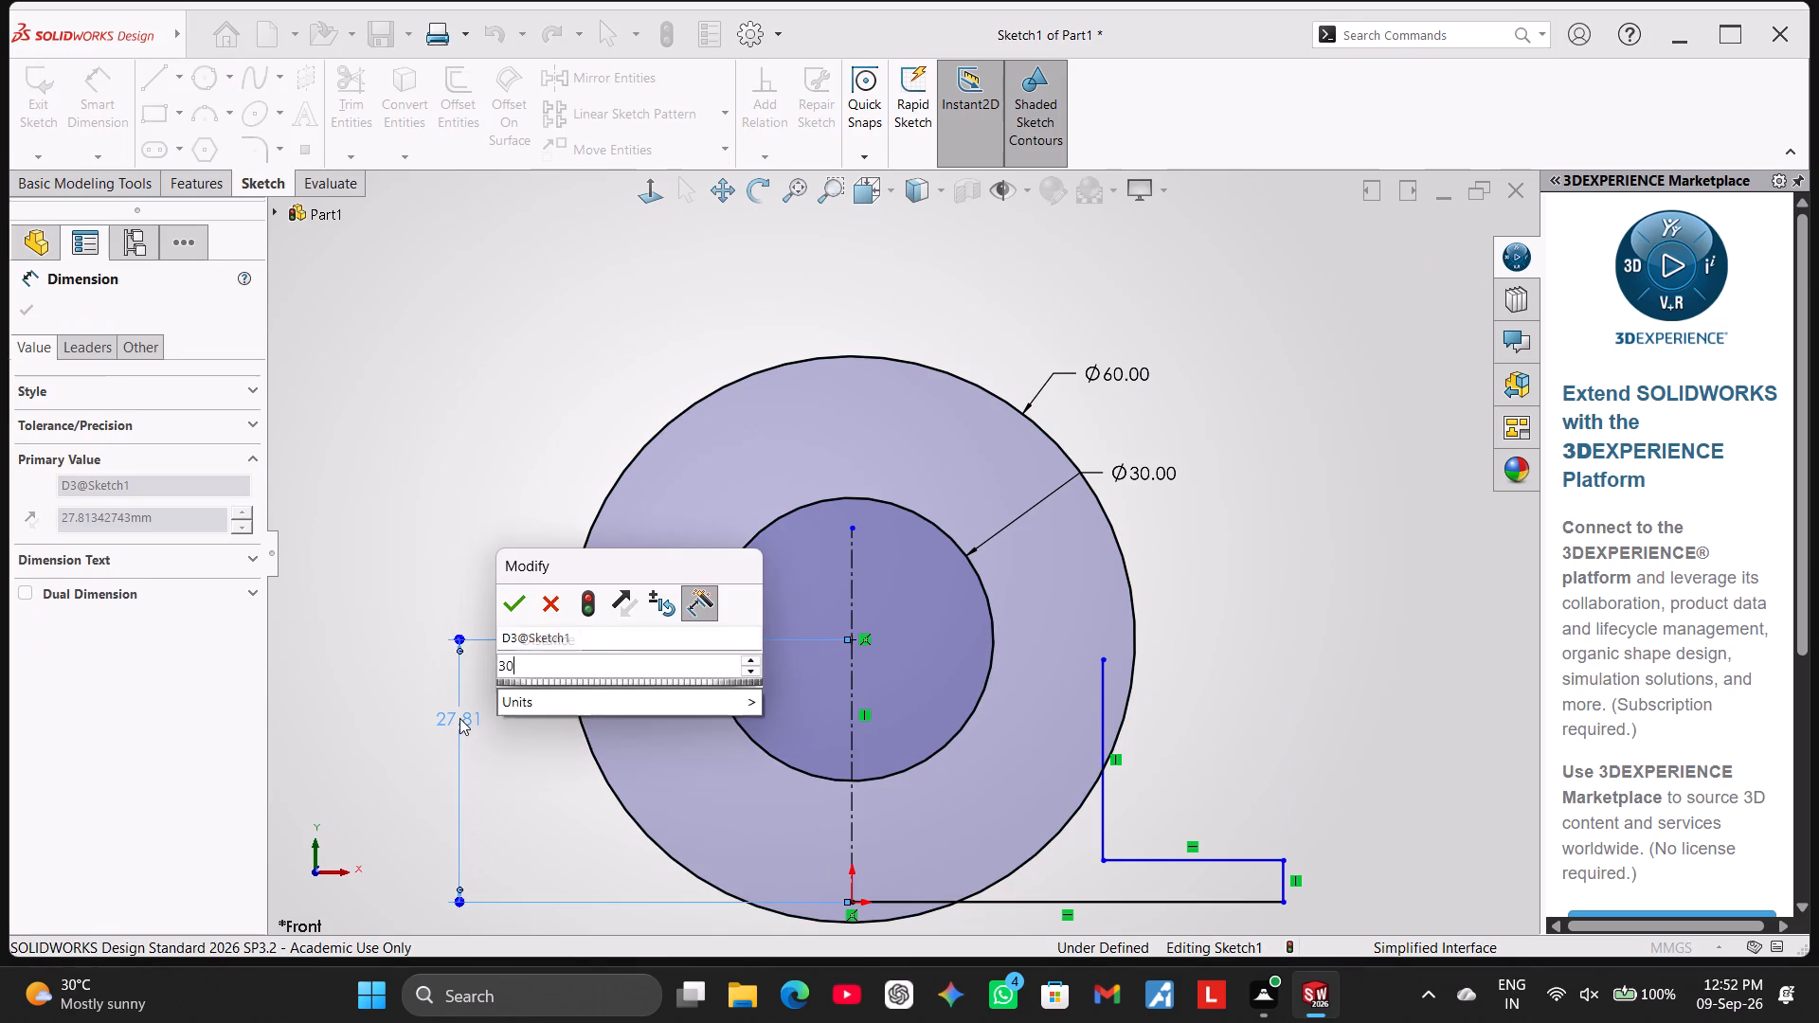
key(Return)
click(1360, 644)
Delete the step's upper horizontal line and the vertical line that rises from its inner end.
scroll(1196, 601, up, 2)
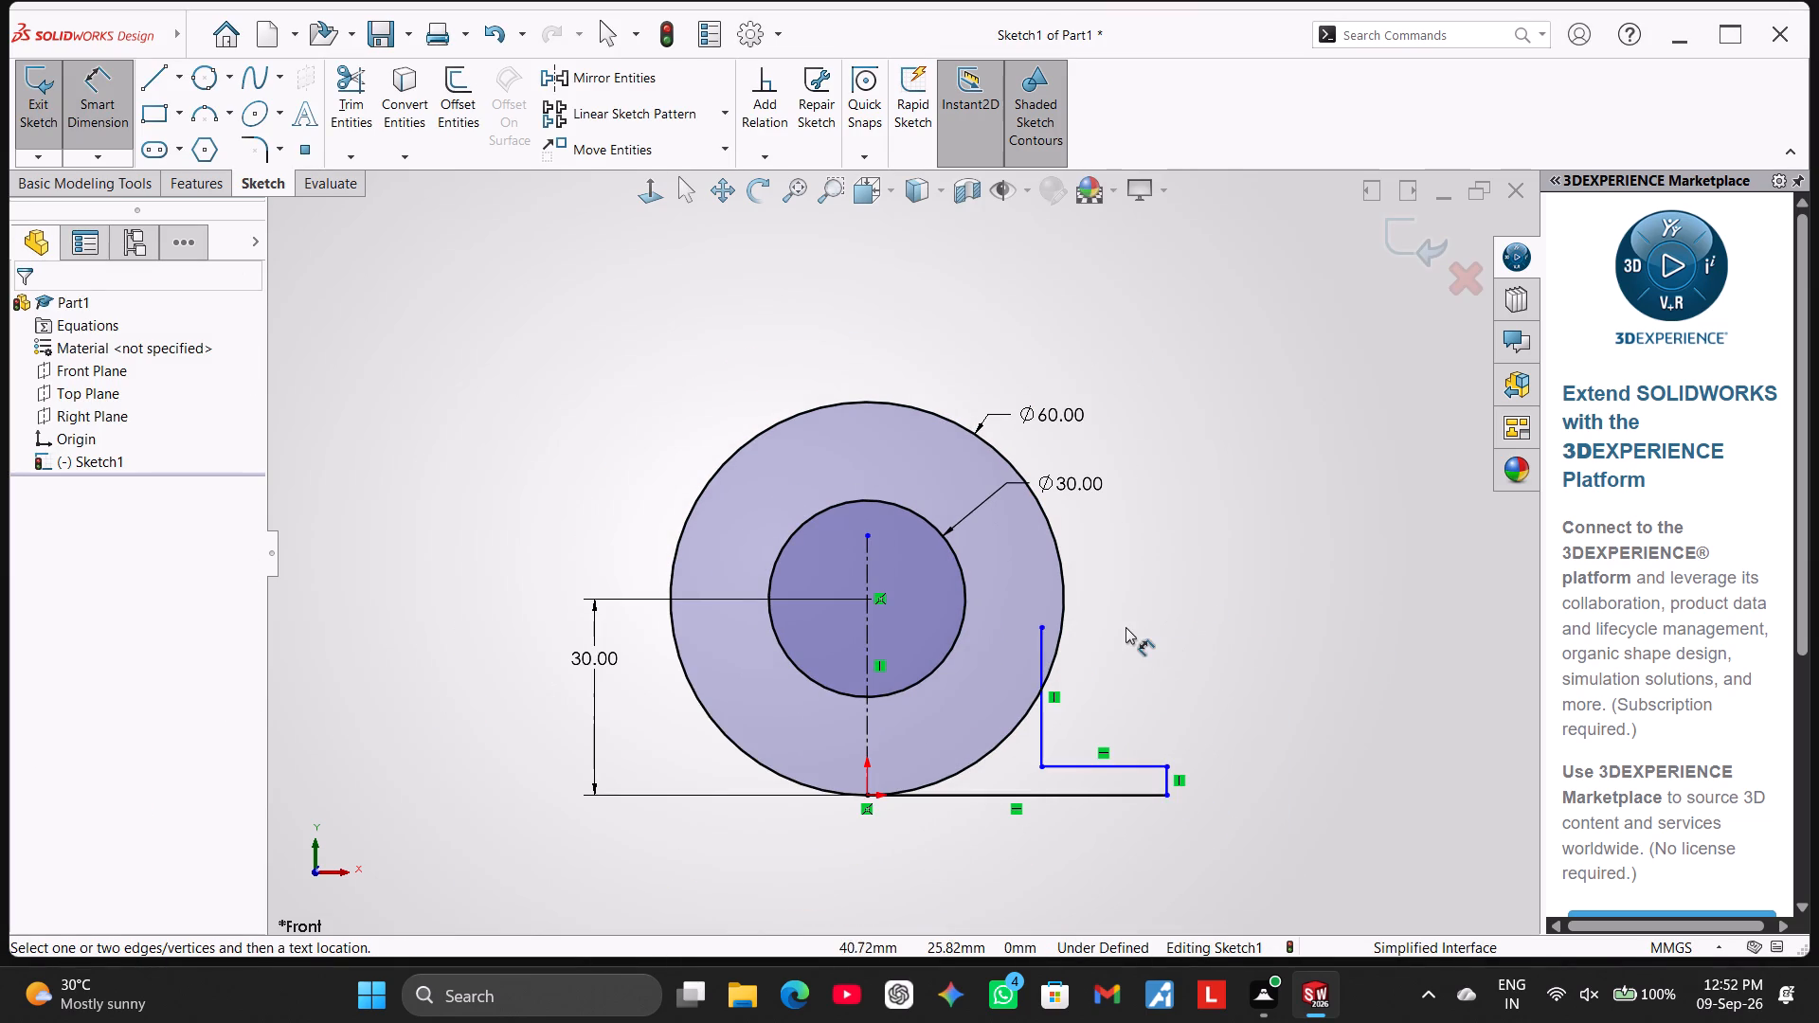
right_click(1104, 763)
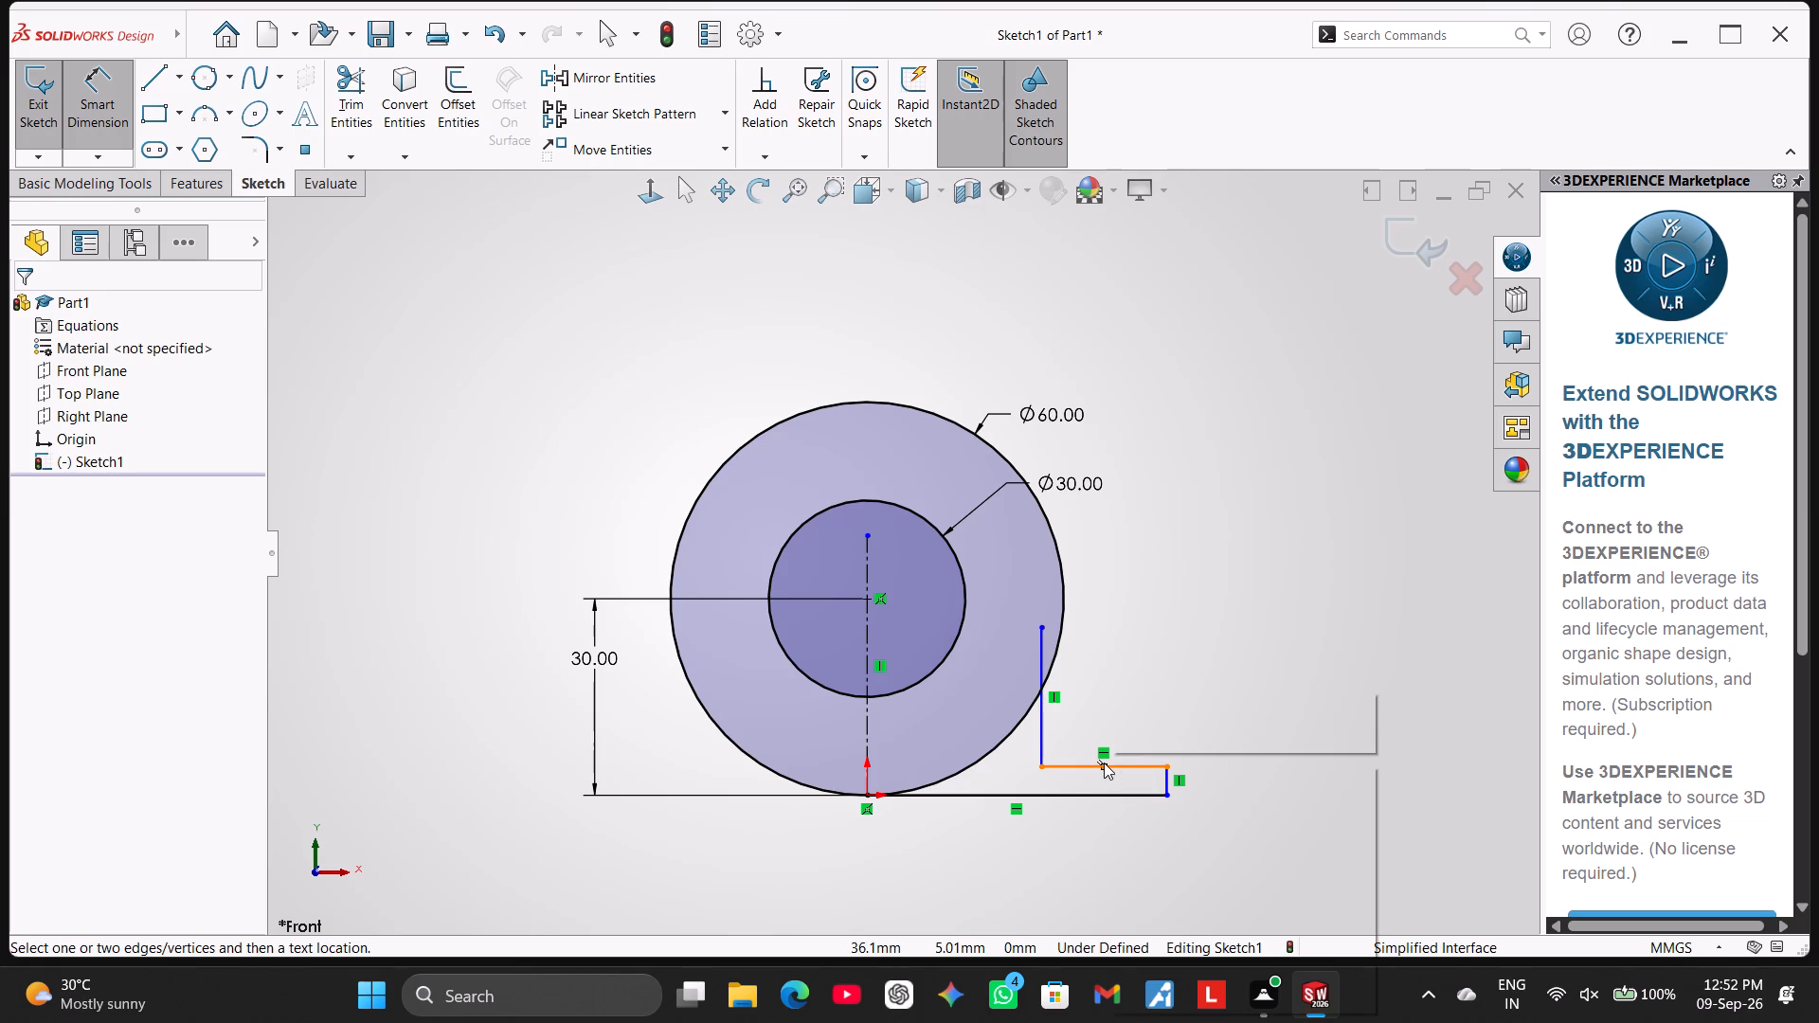
click(1180, 819)
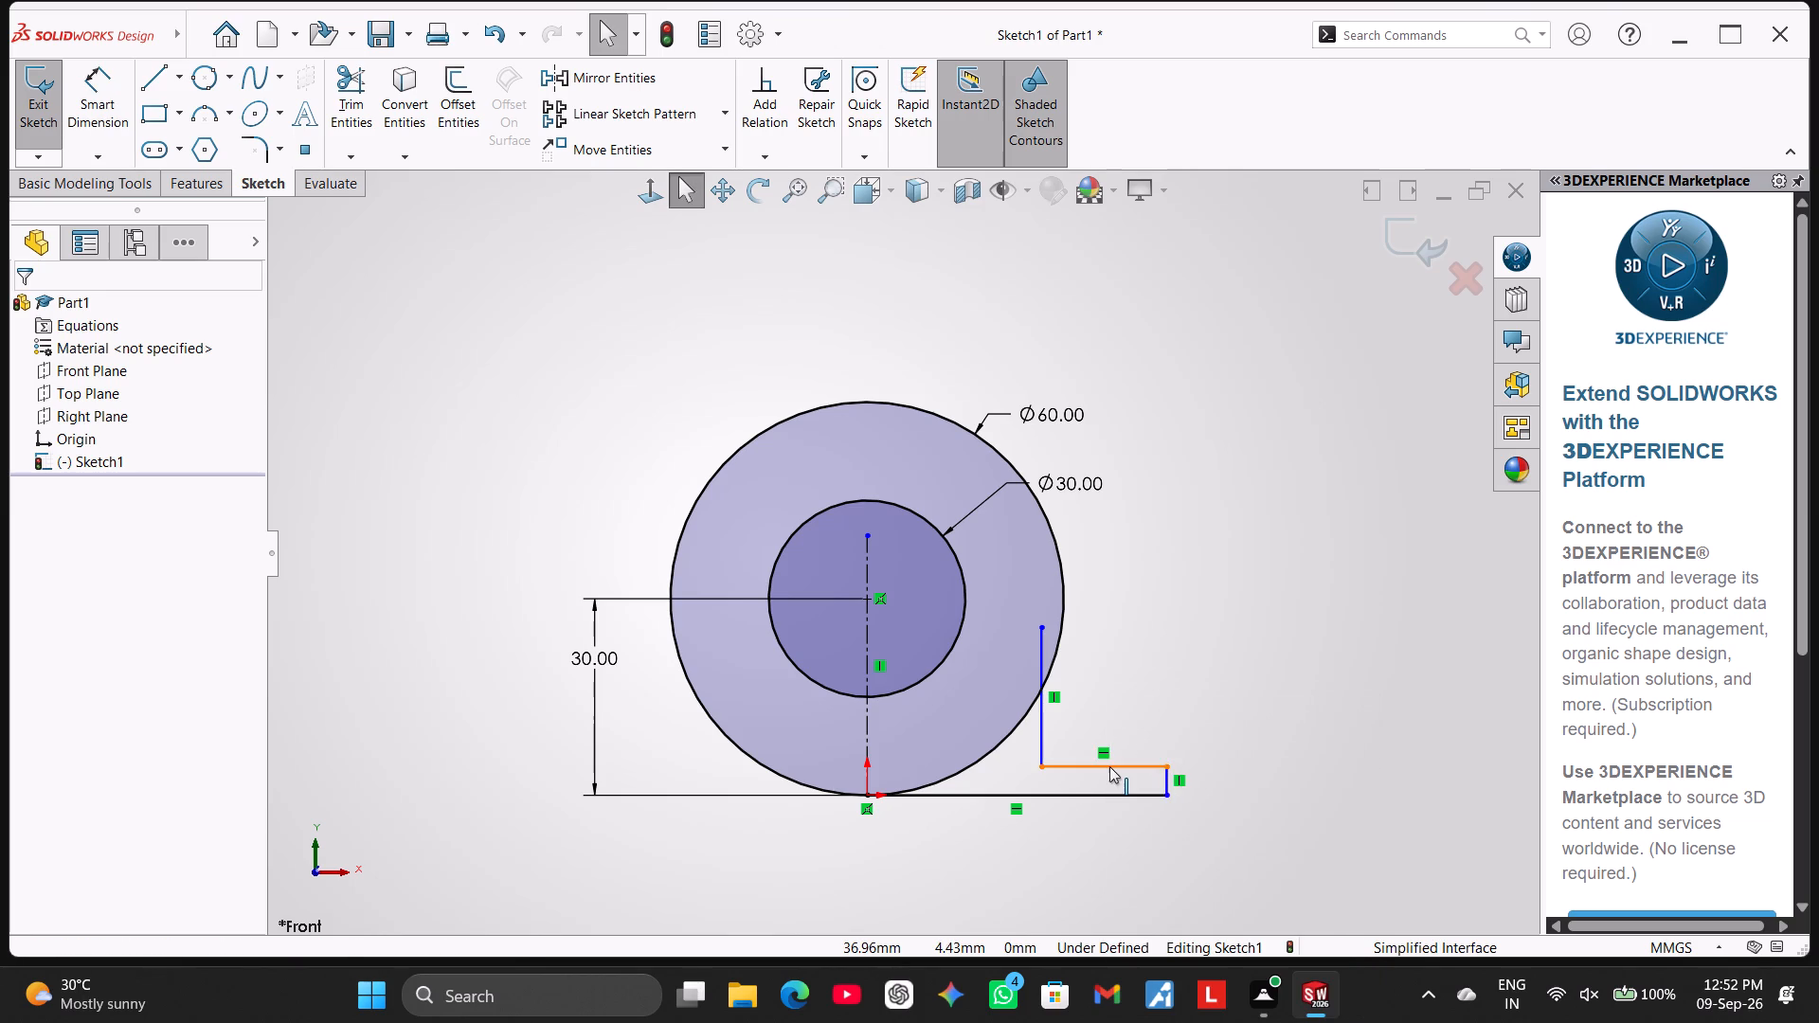
right_click(1109, 766)
click(1170, 928)
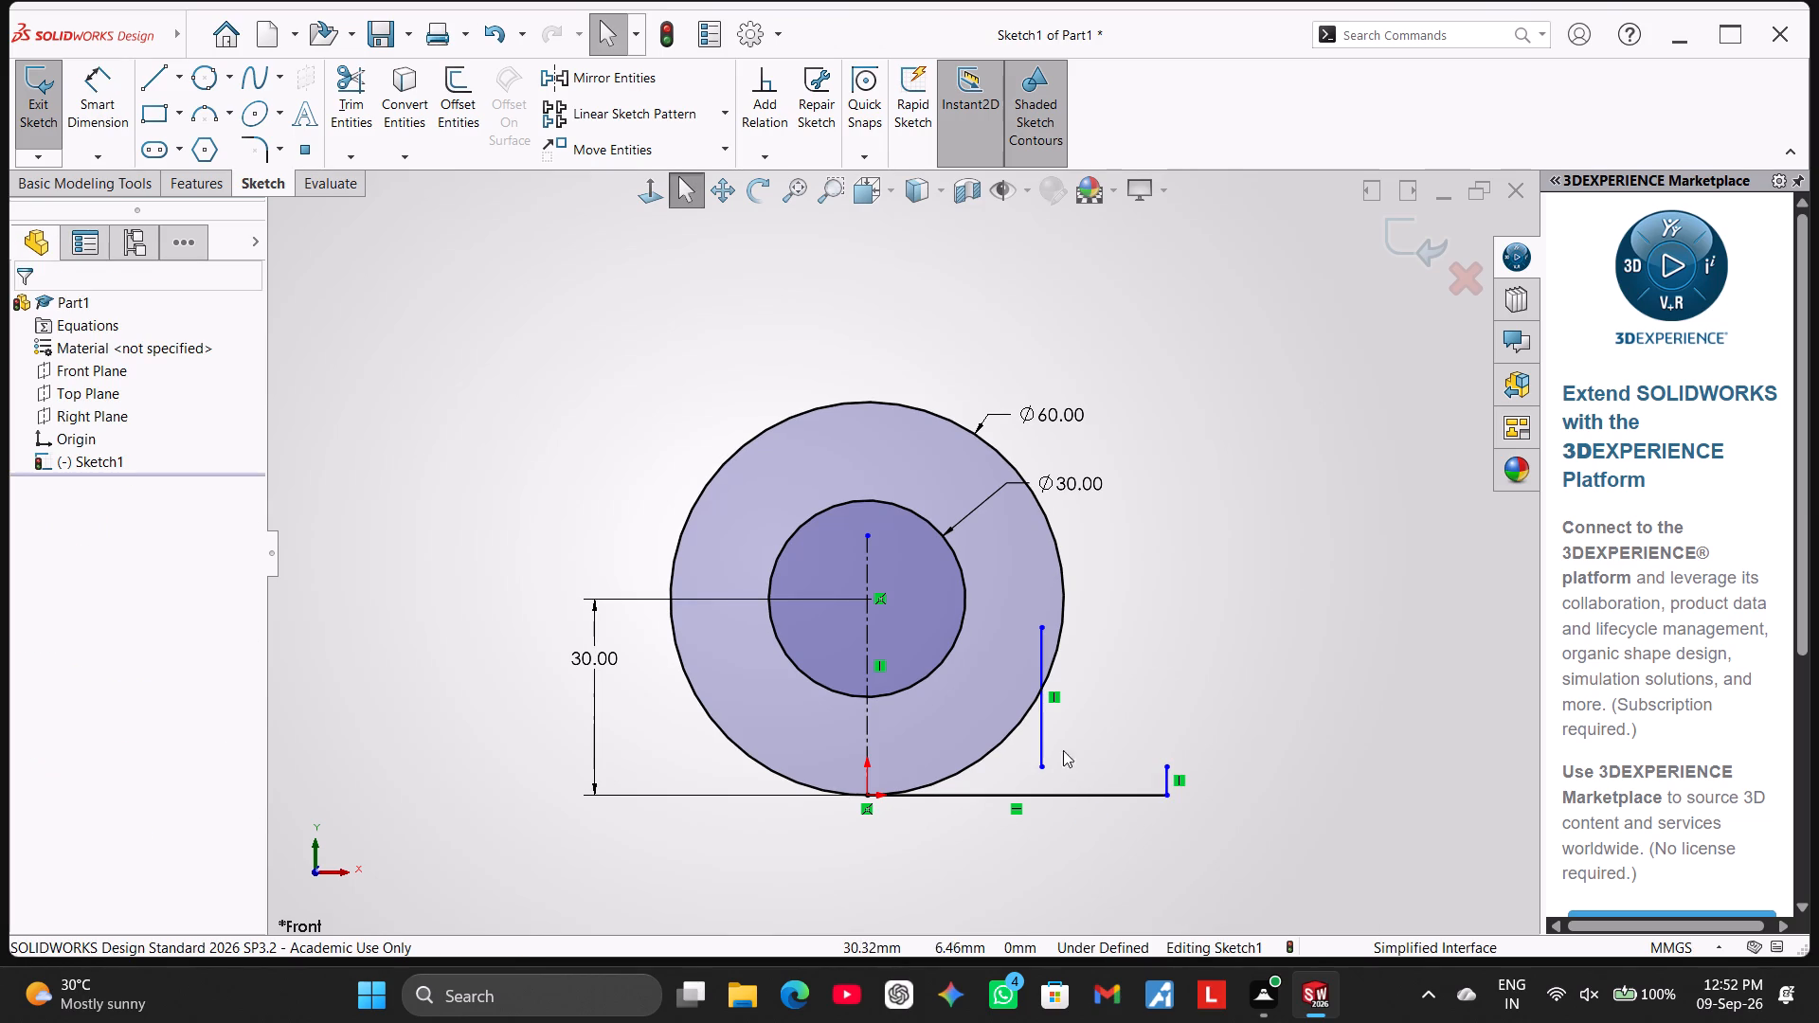
right_click(1047, 727)
click(1161, 923)
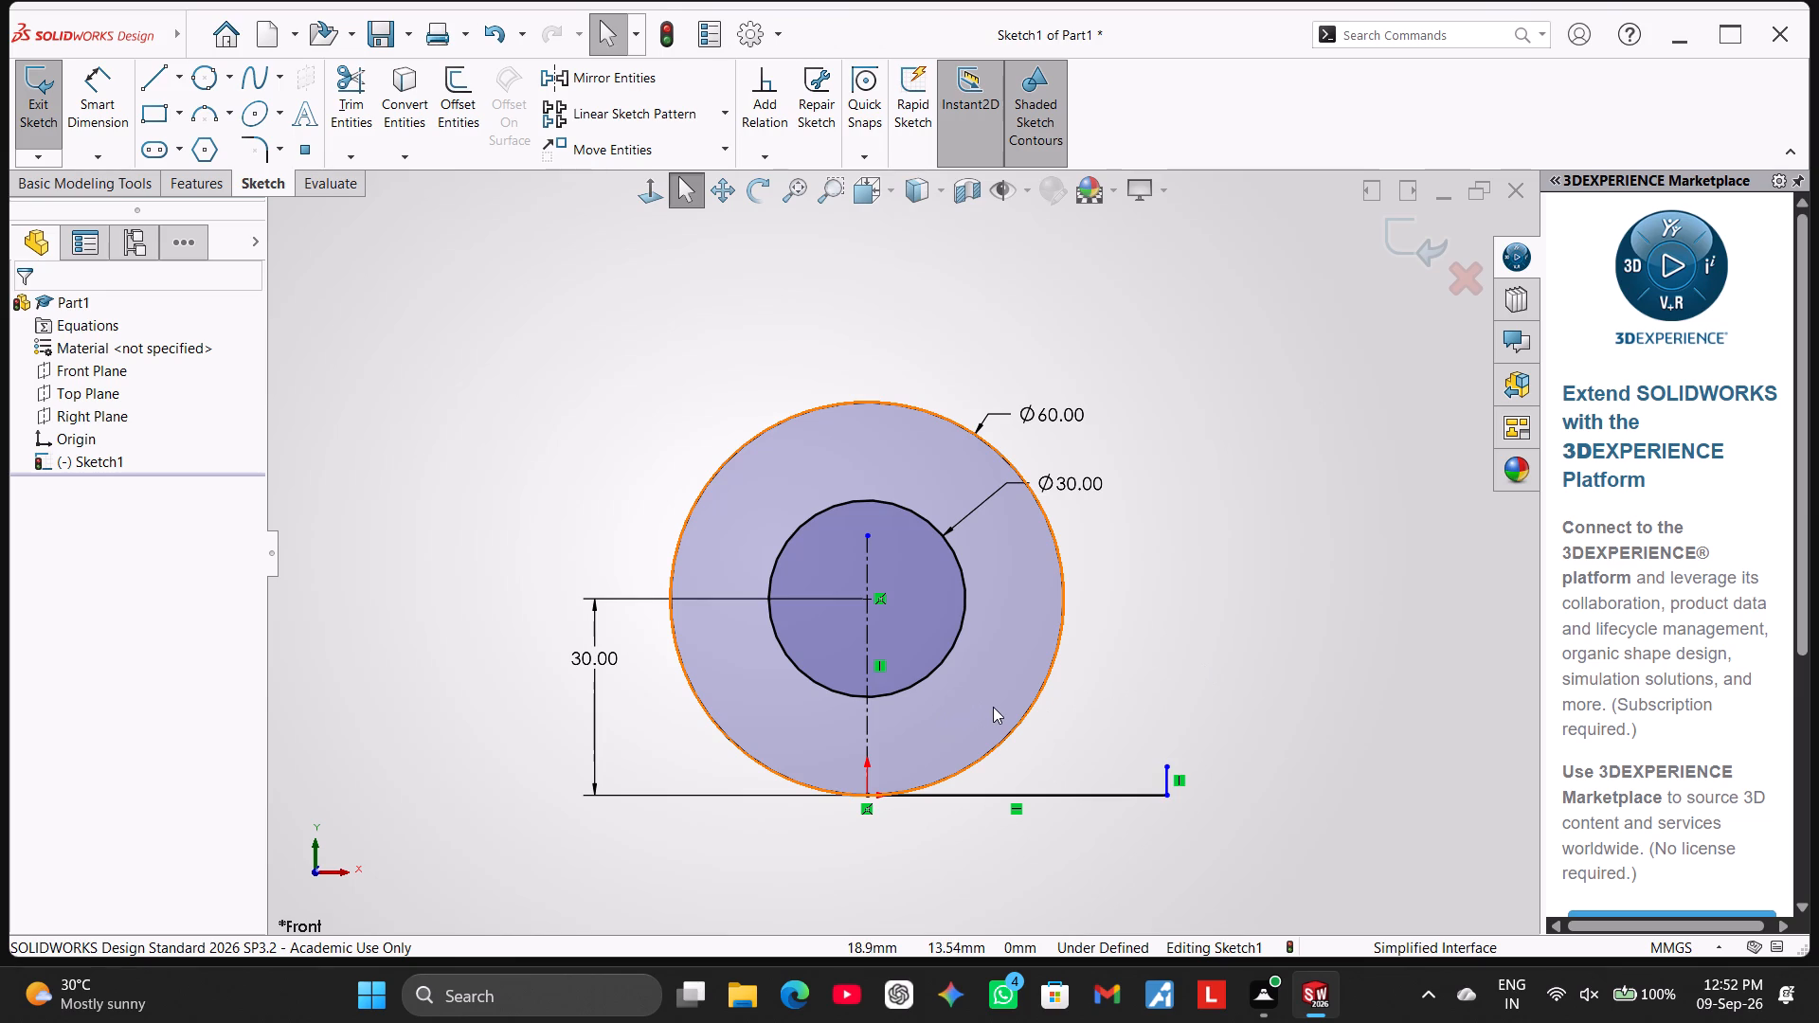
Sketch connected lines from the short end line's top: about 15 mm horizontally inward, then about 26 mm up to the outer circle's side quadrant.
scroll(993, 707, down, 2)
scroll(871, 431, down, 1)
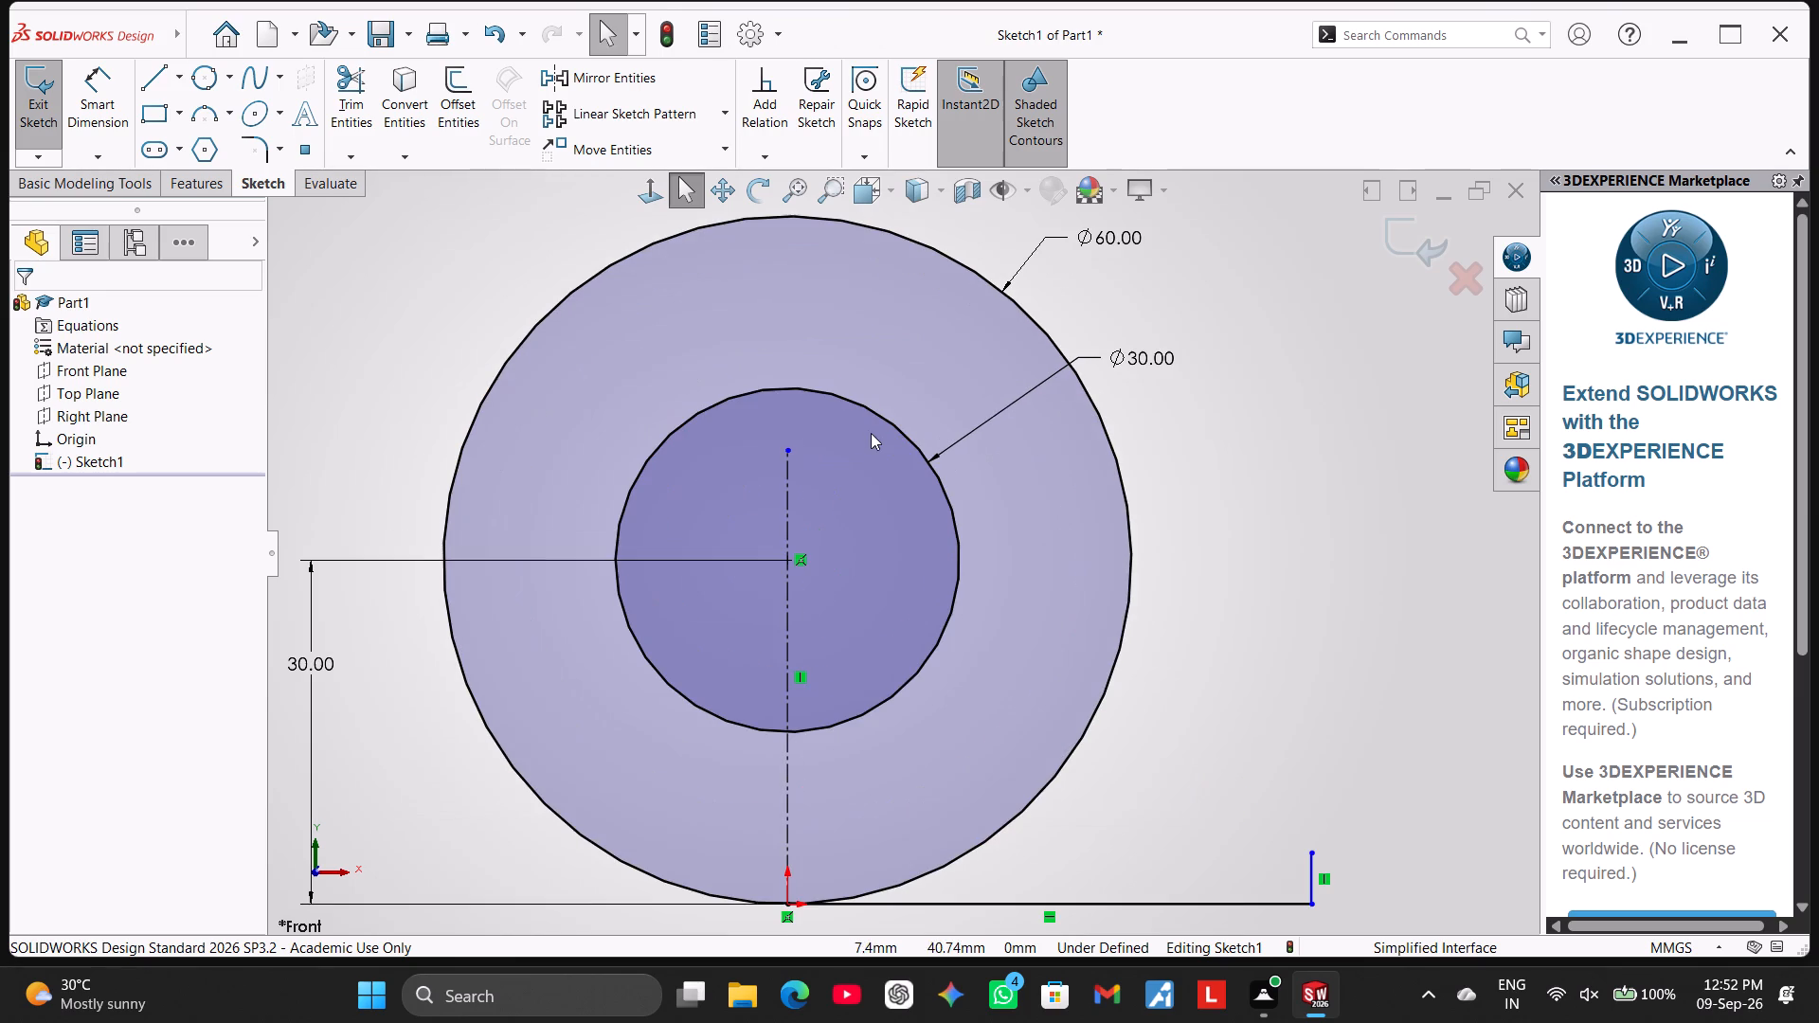
click(151, 73)
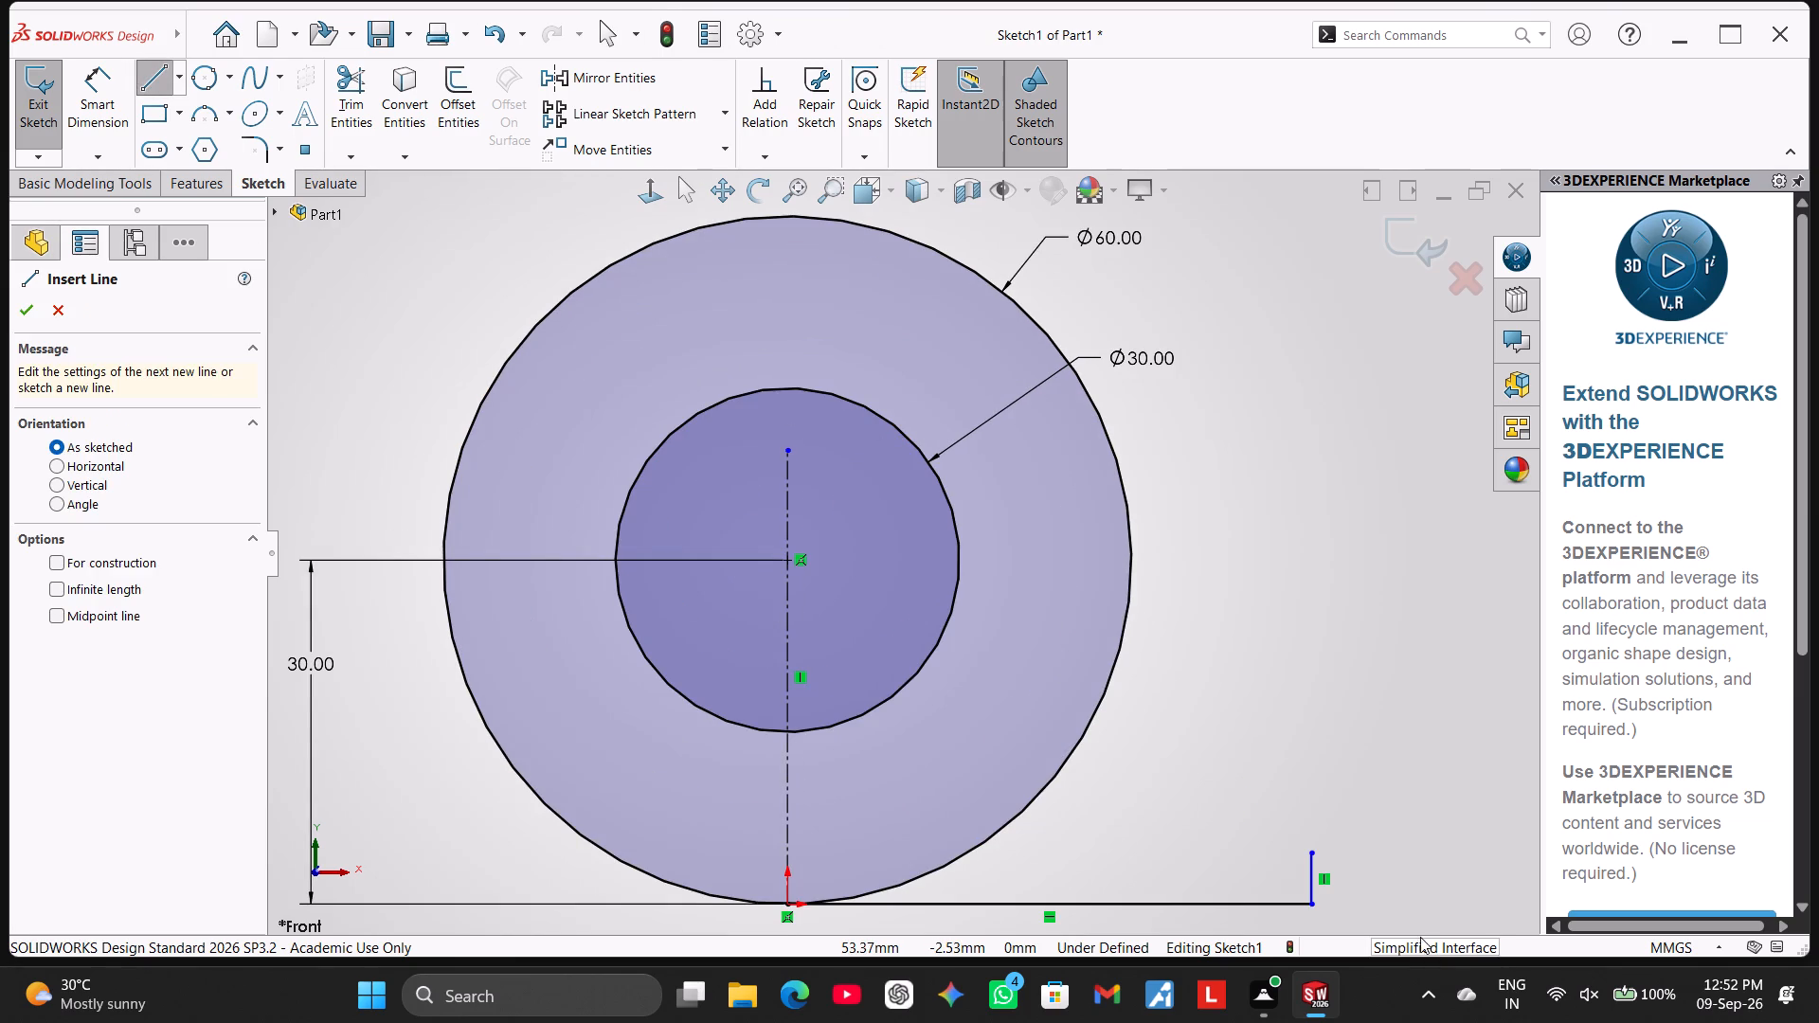
click(1308, 851)
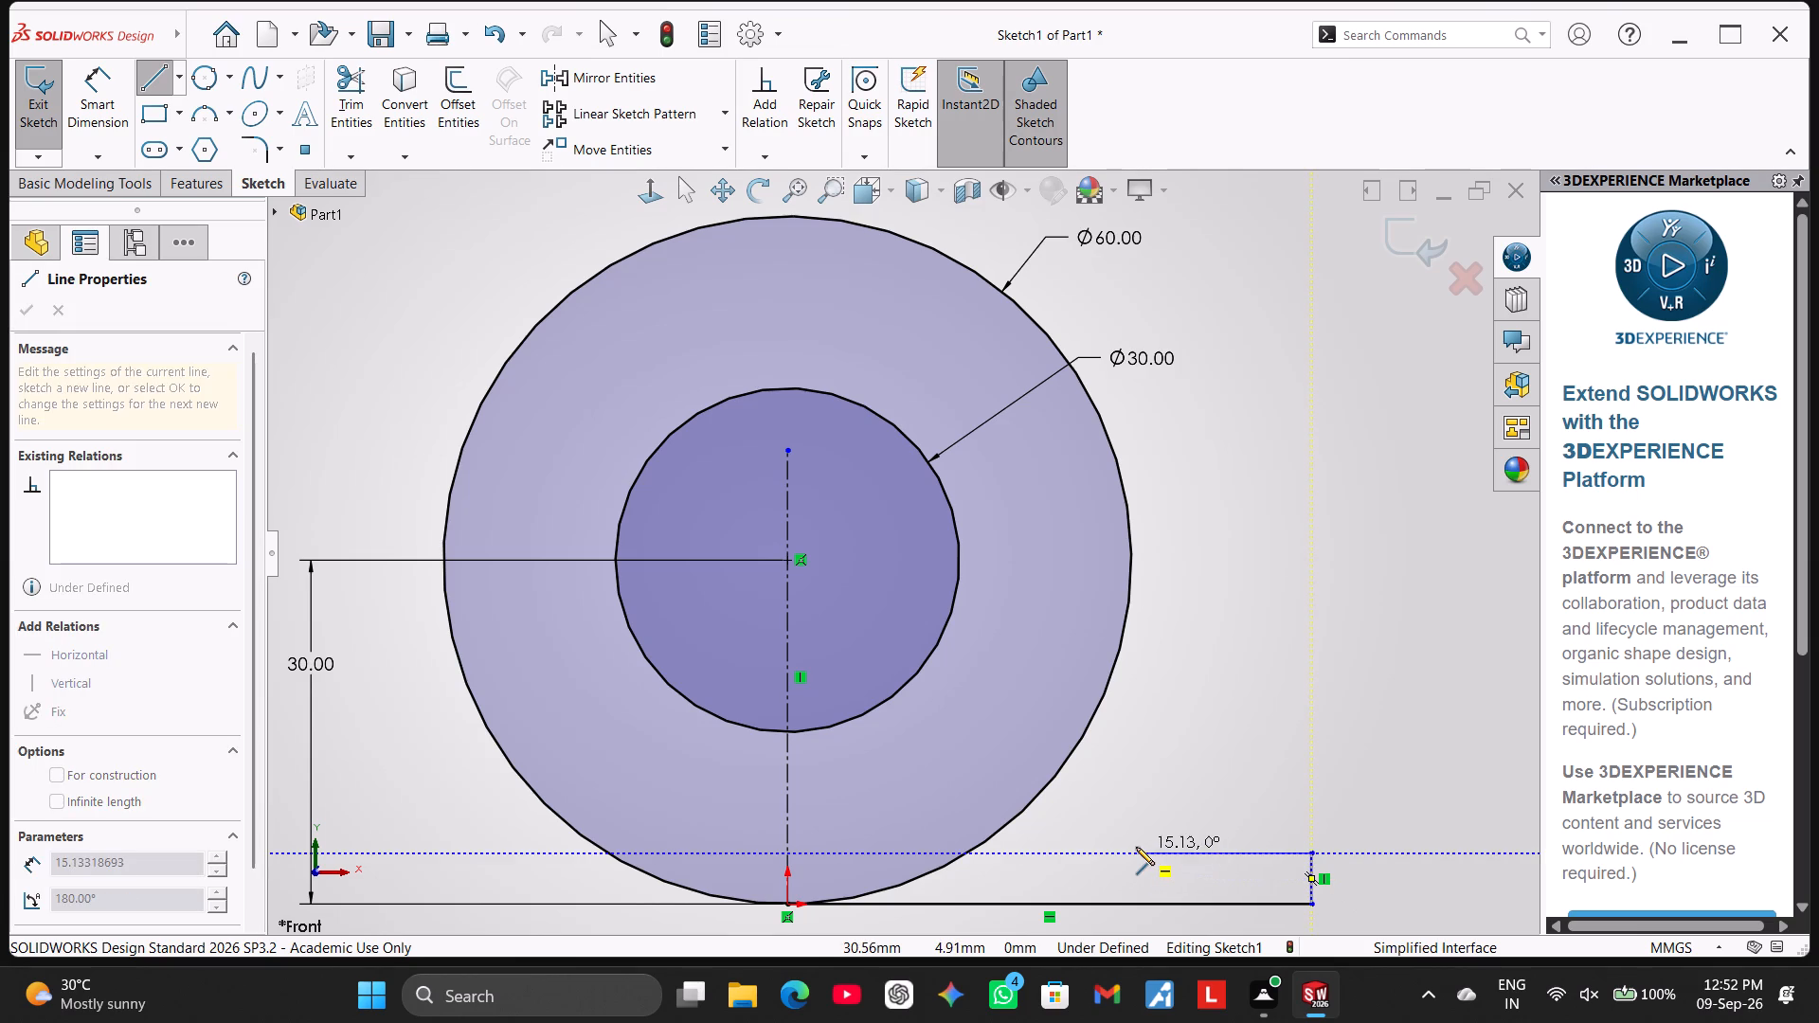
click(1136, 852)
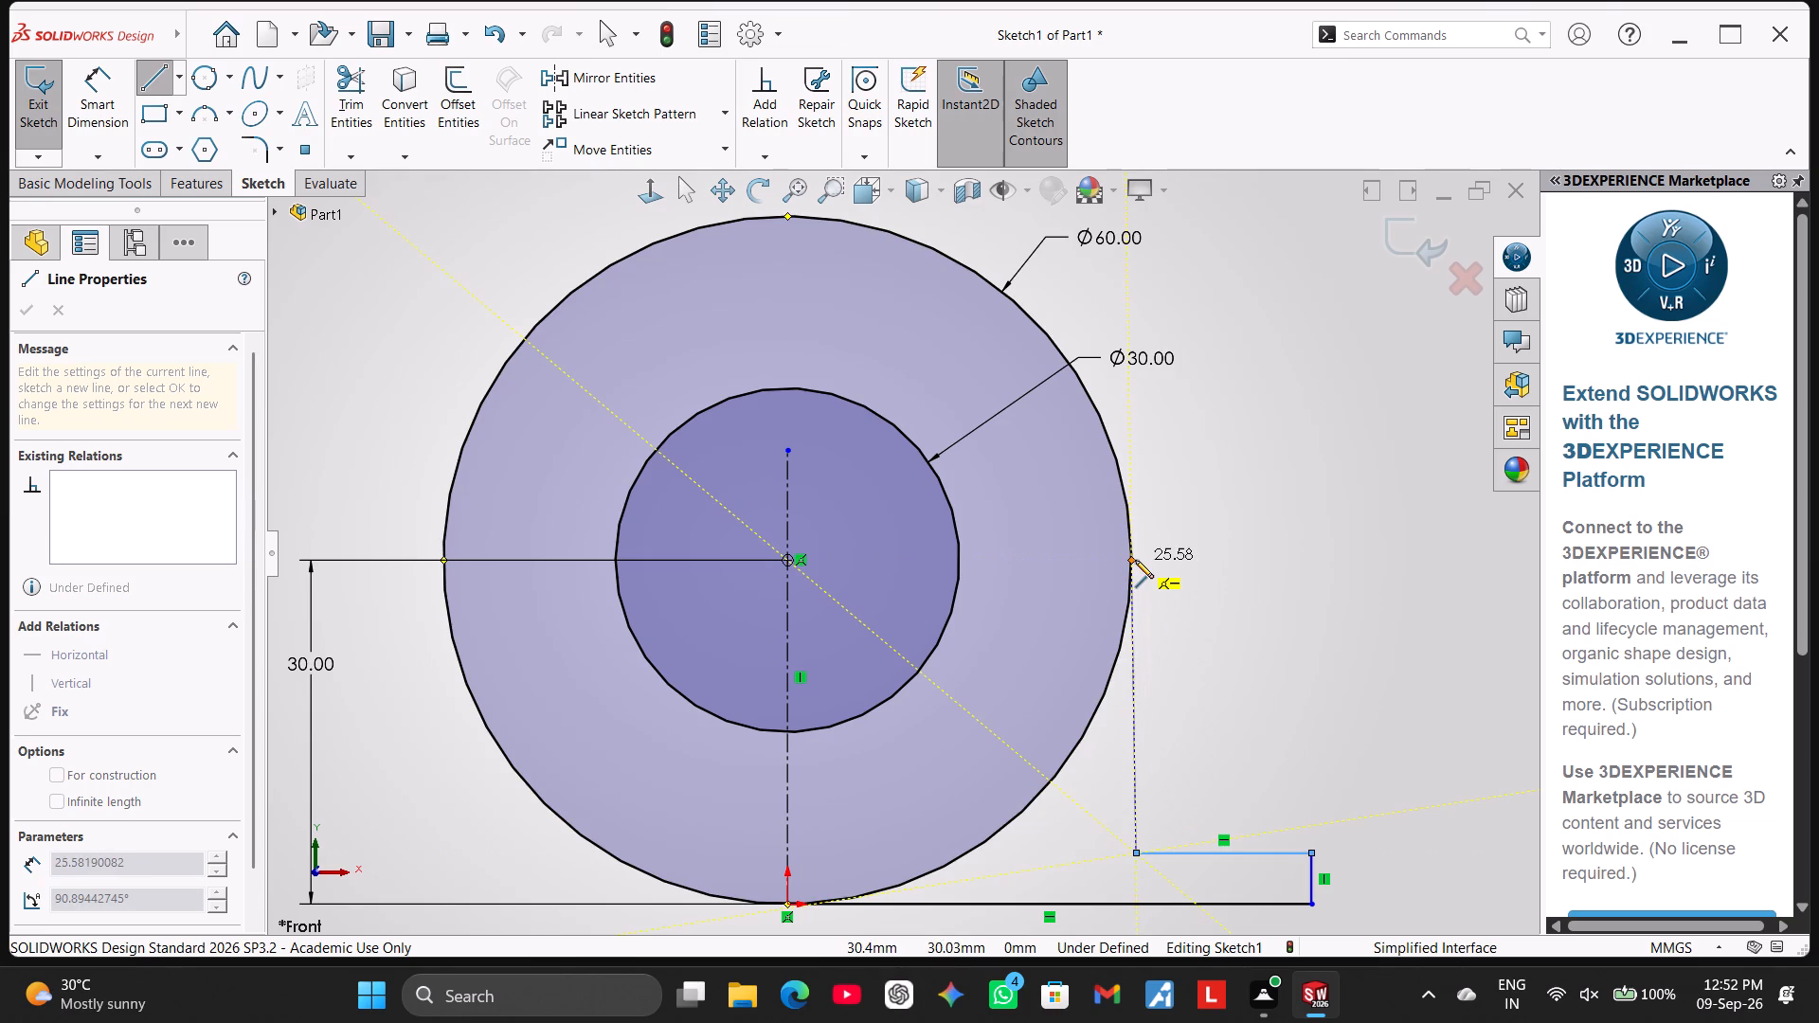
click(1135, 560)
right_click(1252, 570)
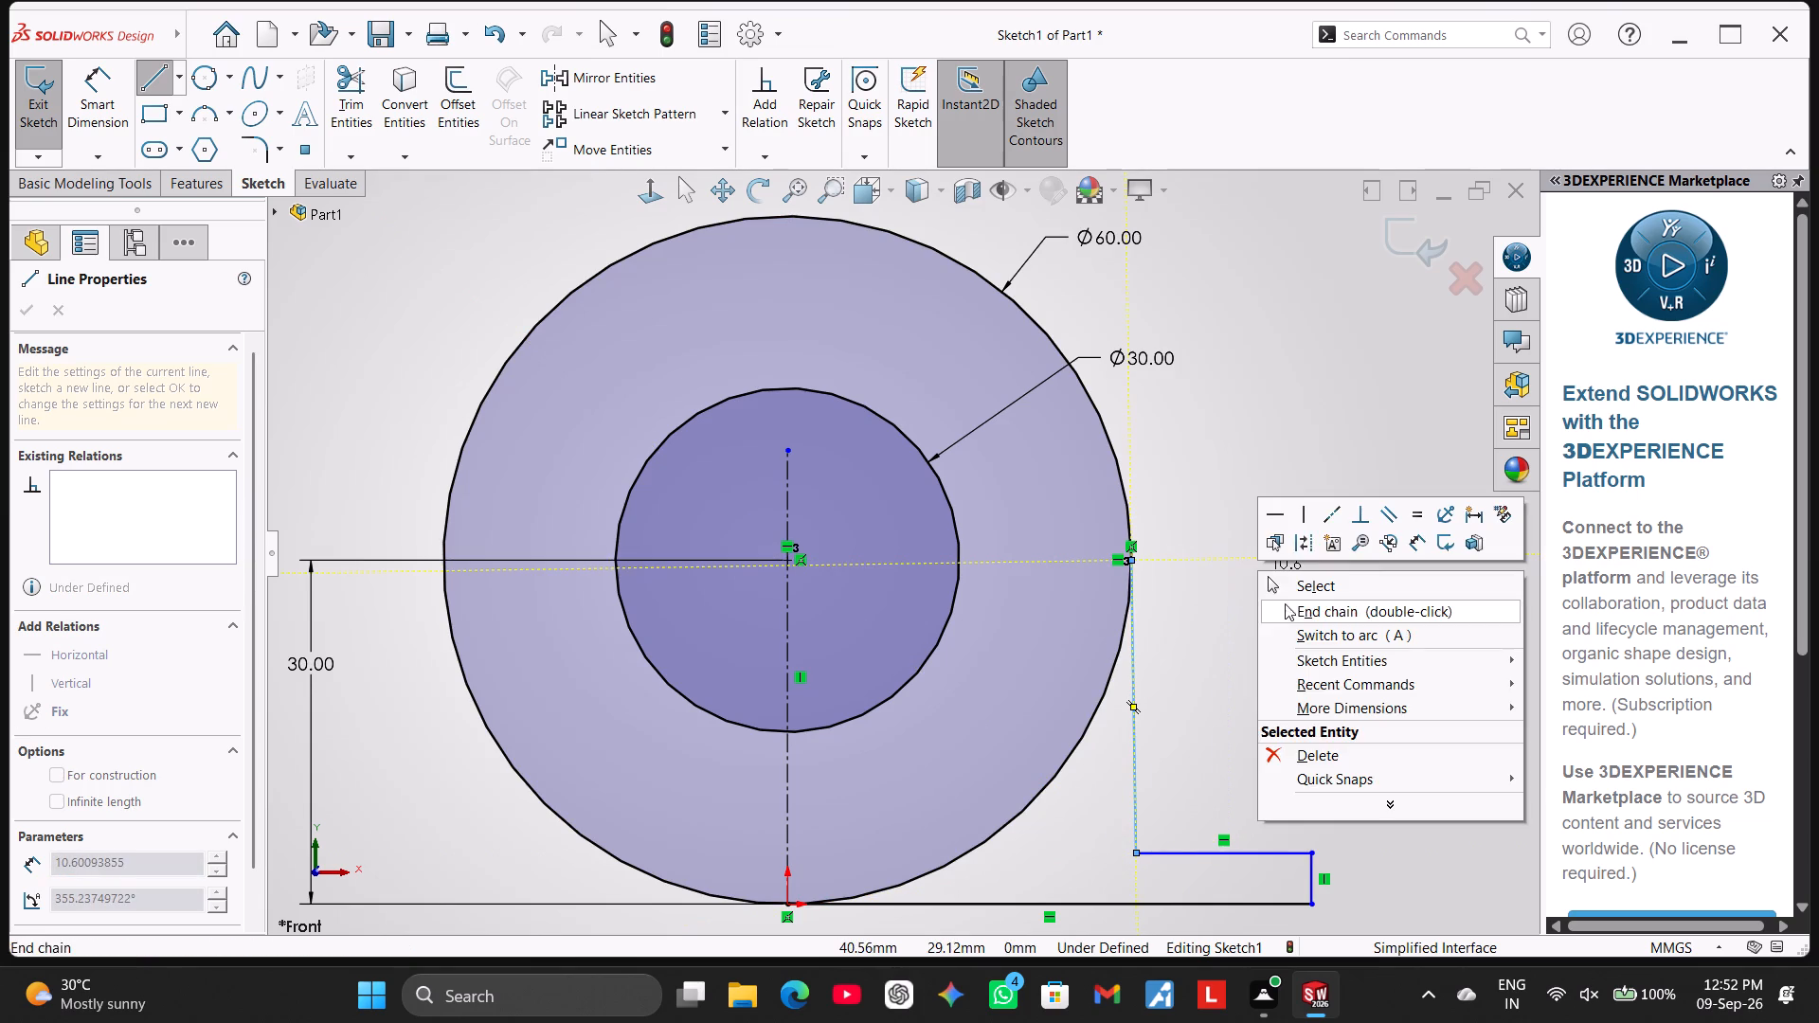
click(1290, 589)
Add a Vertical relation to the line that rises to the outer circle's side.
click(1137, 686)
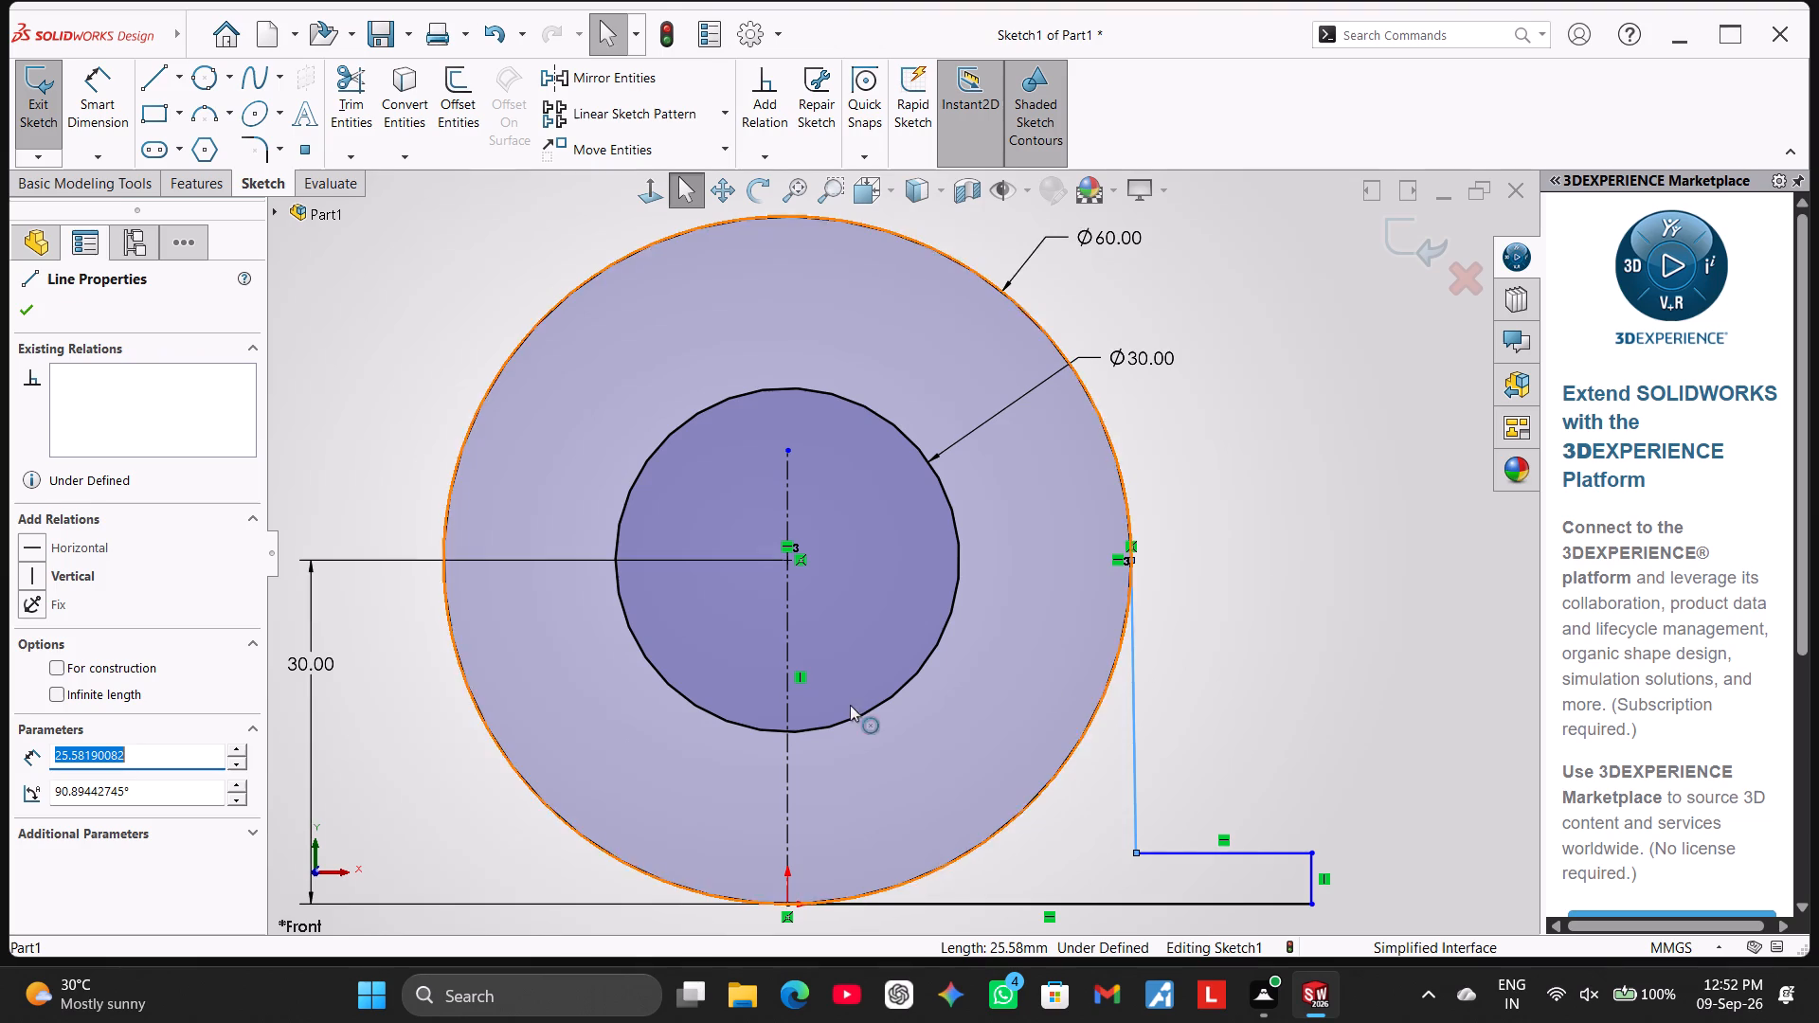
click(83, 565)
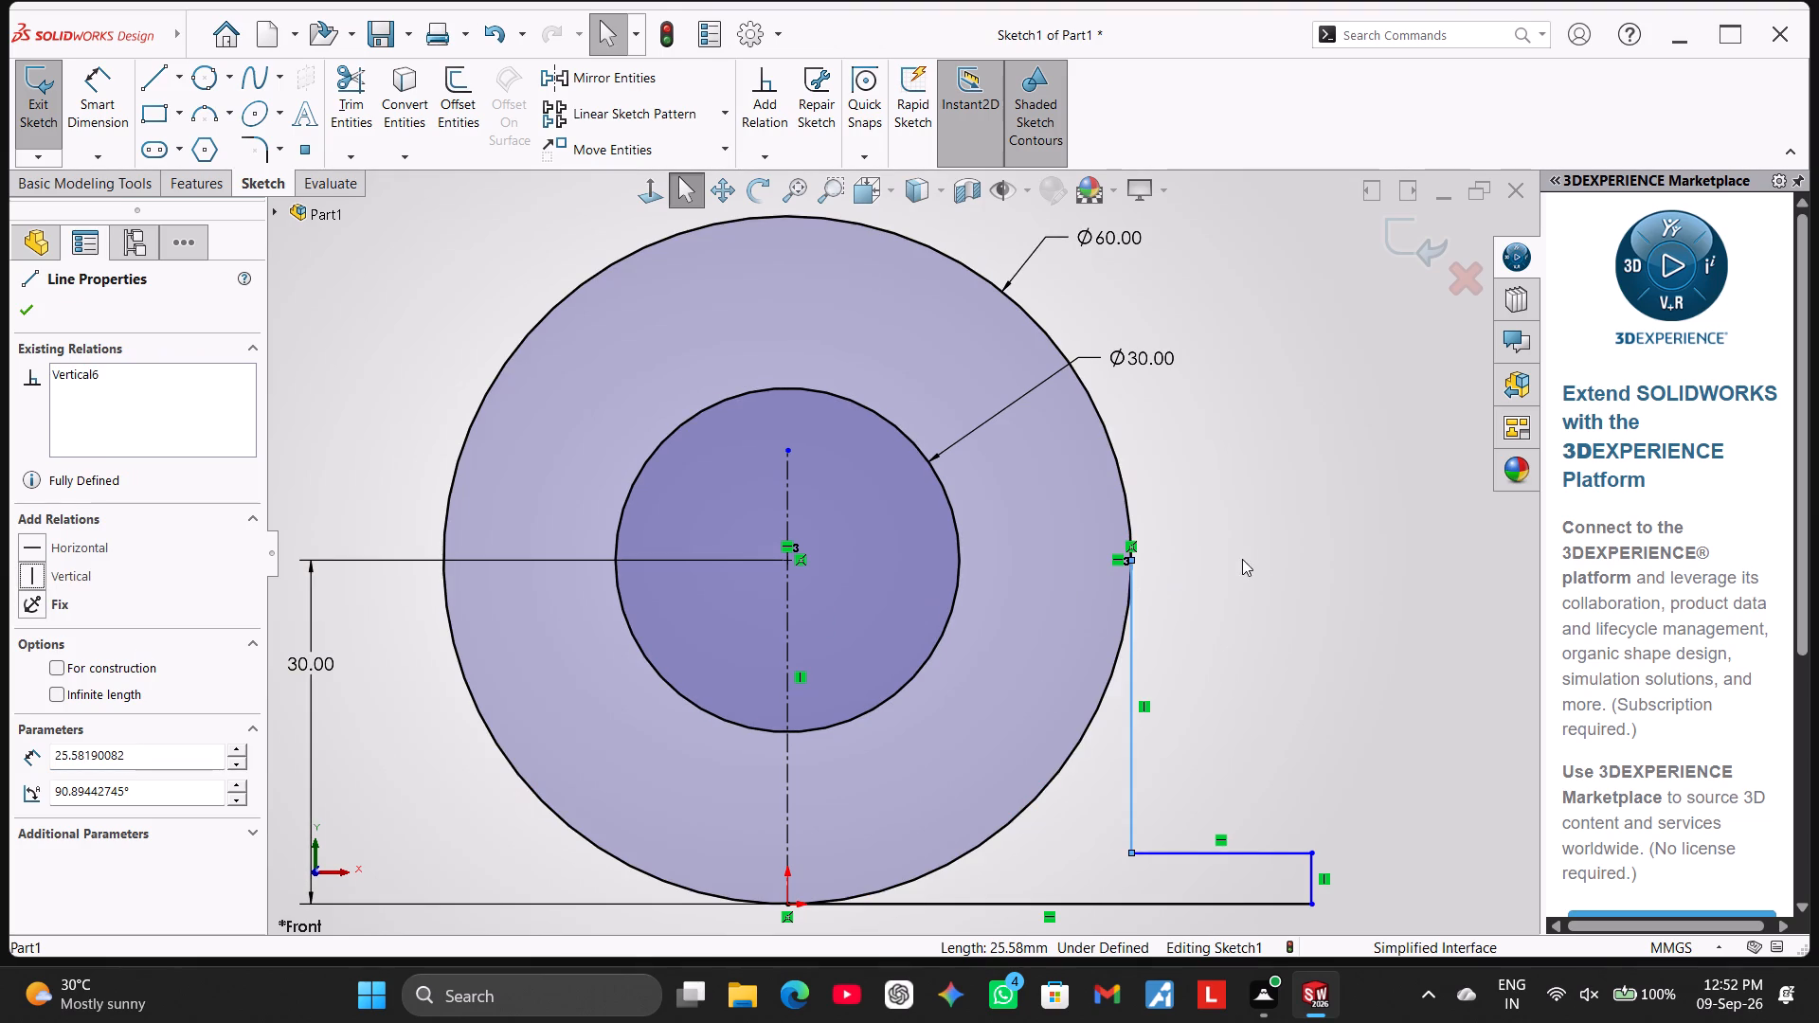
click(1242, 559)
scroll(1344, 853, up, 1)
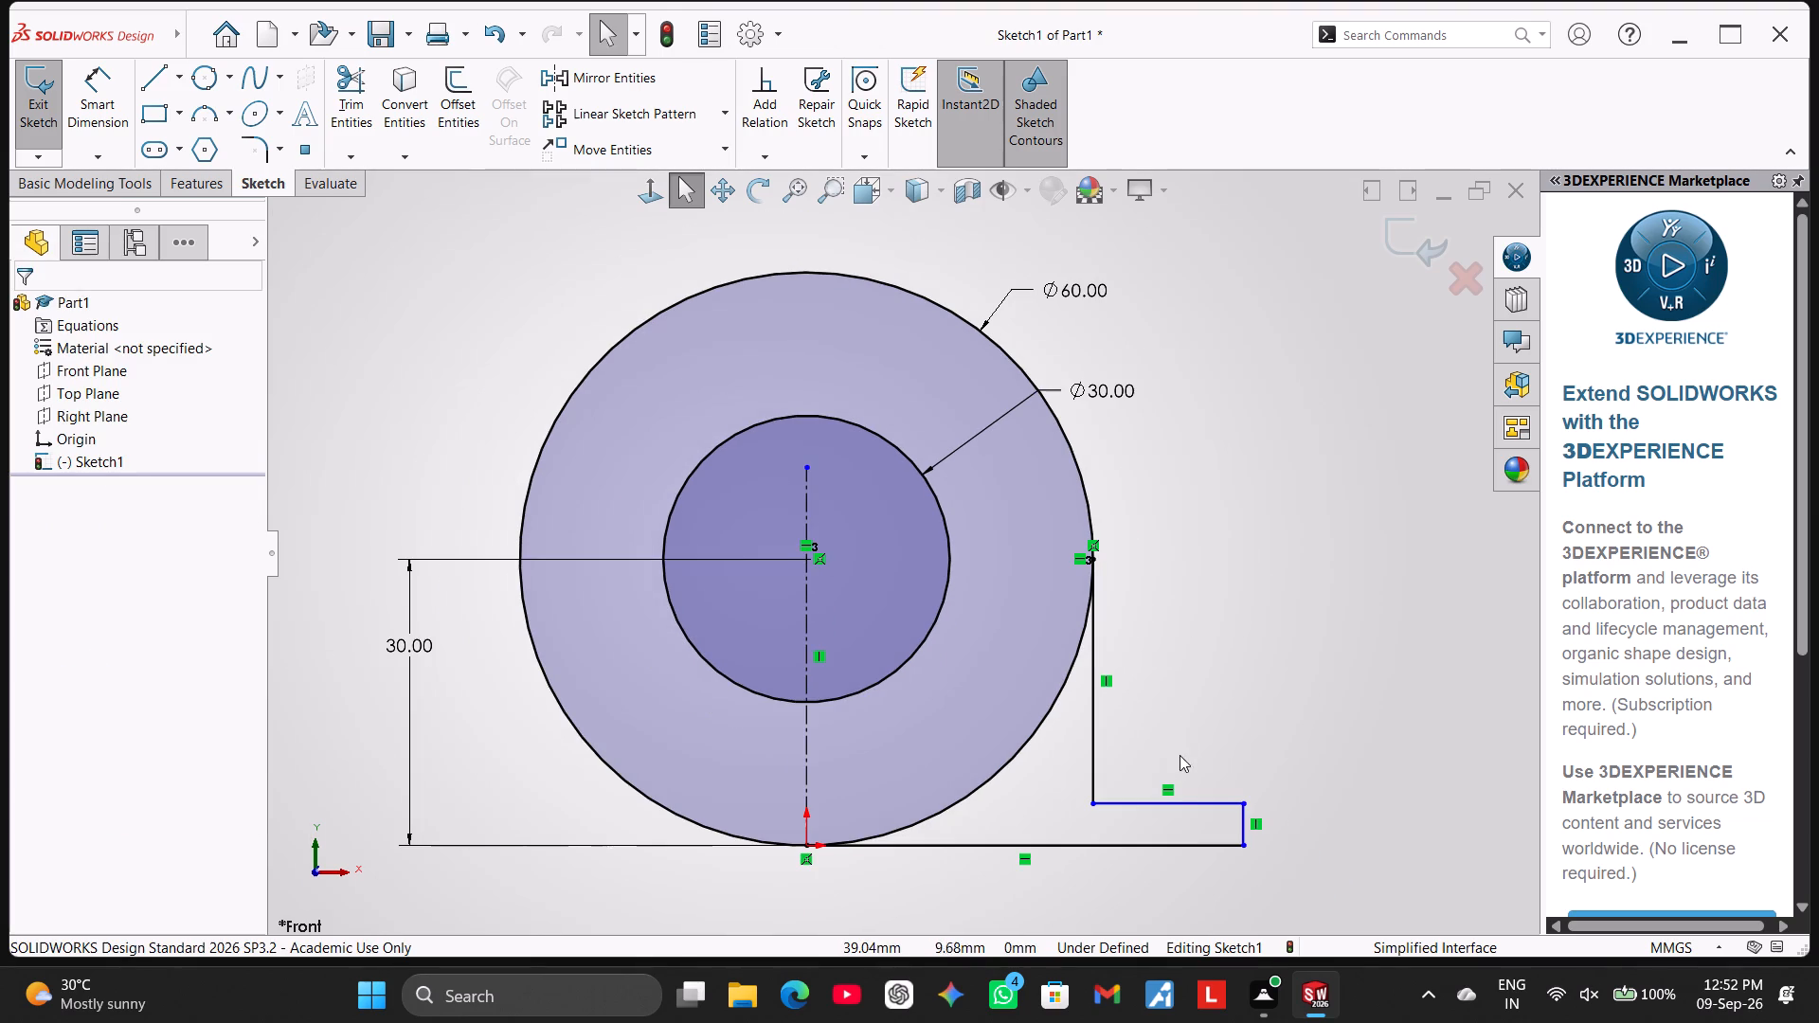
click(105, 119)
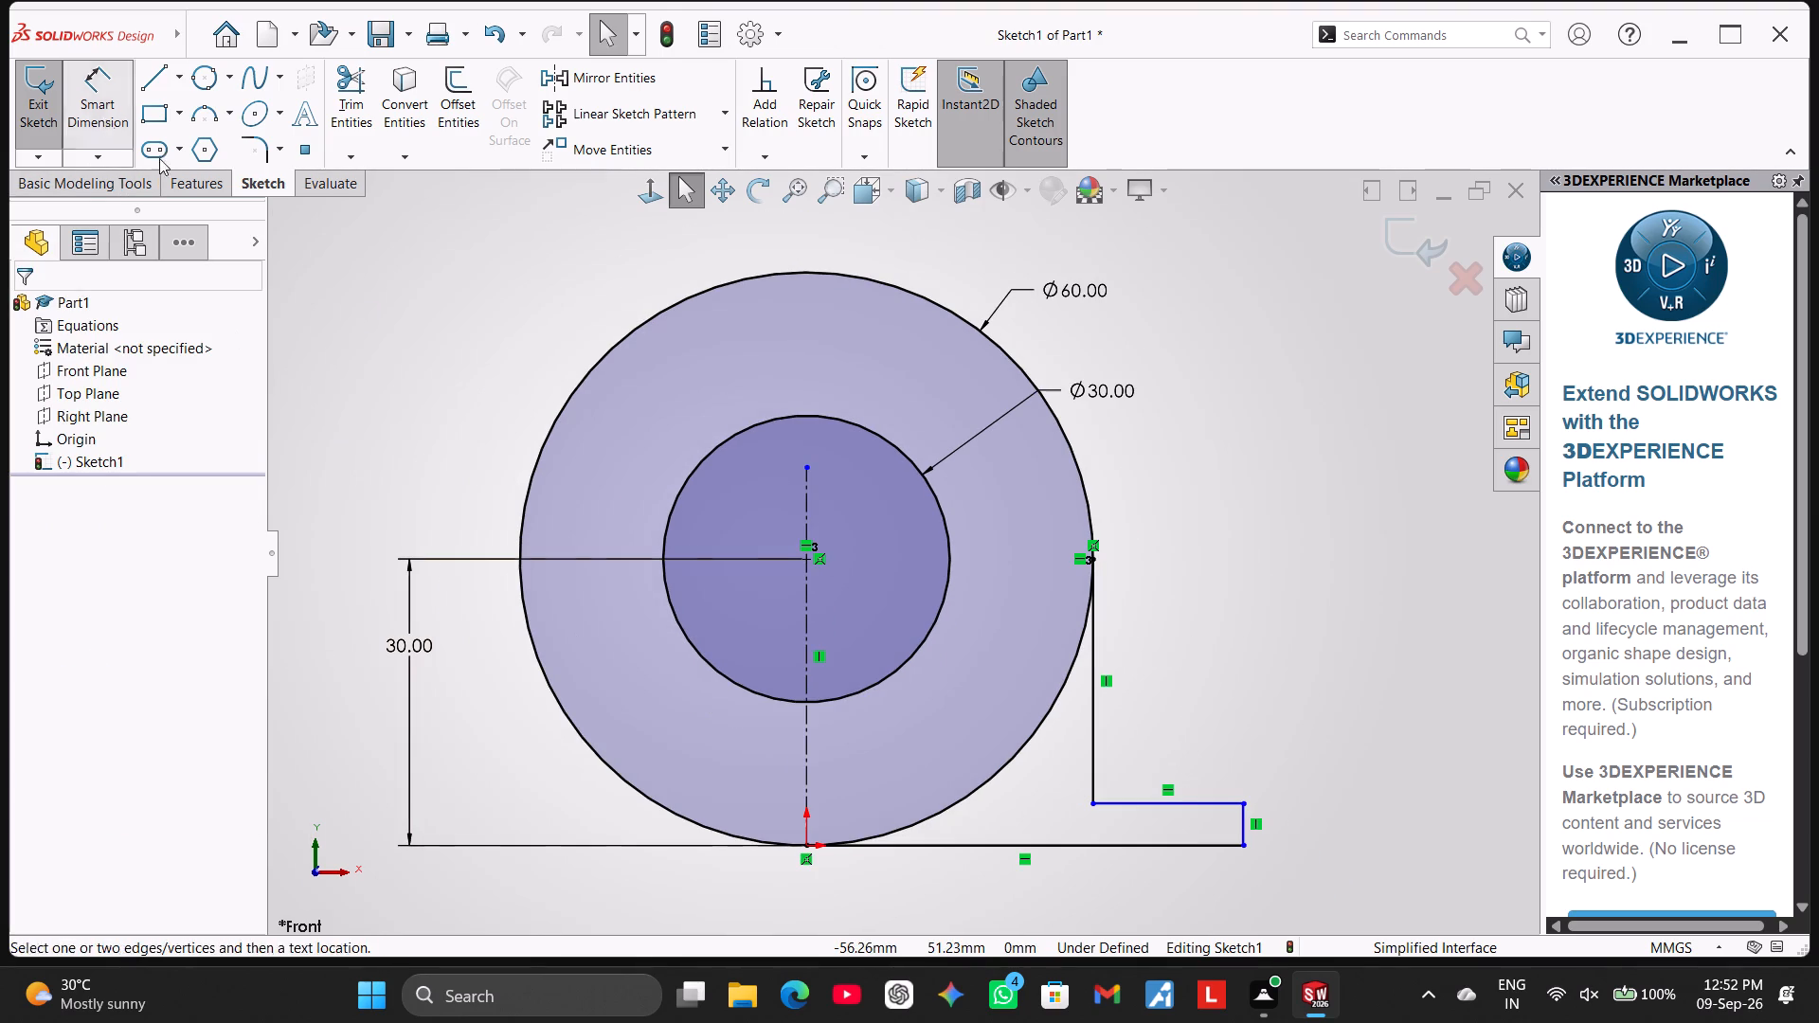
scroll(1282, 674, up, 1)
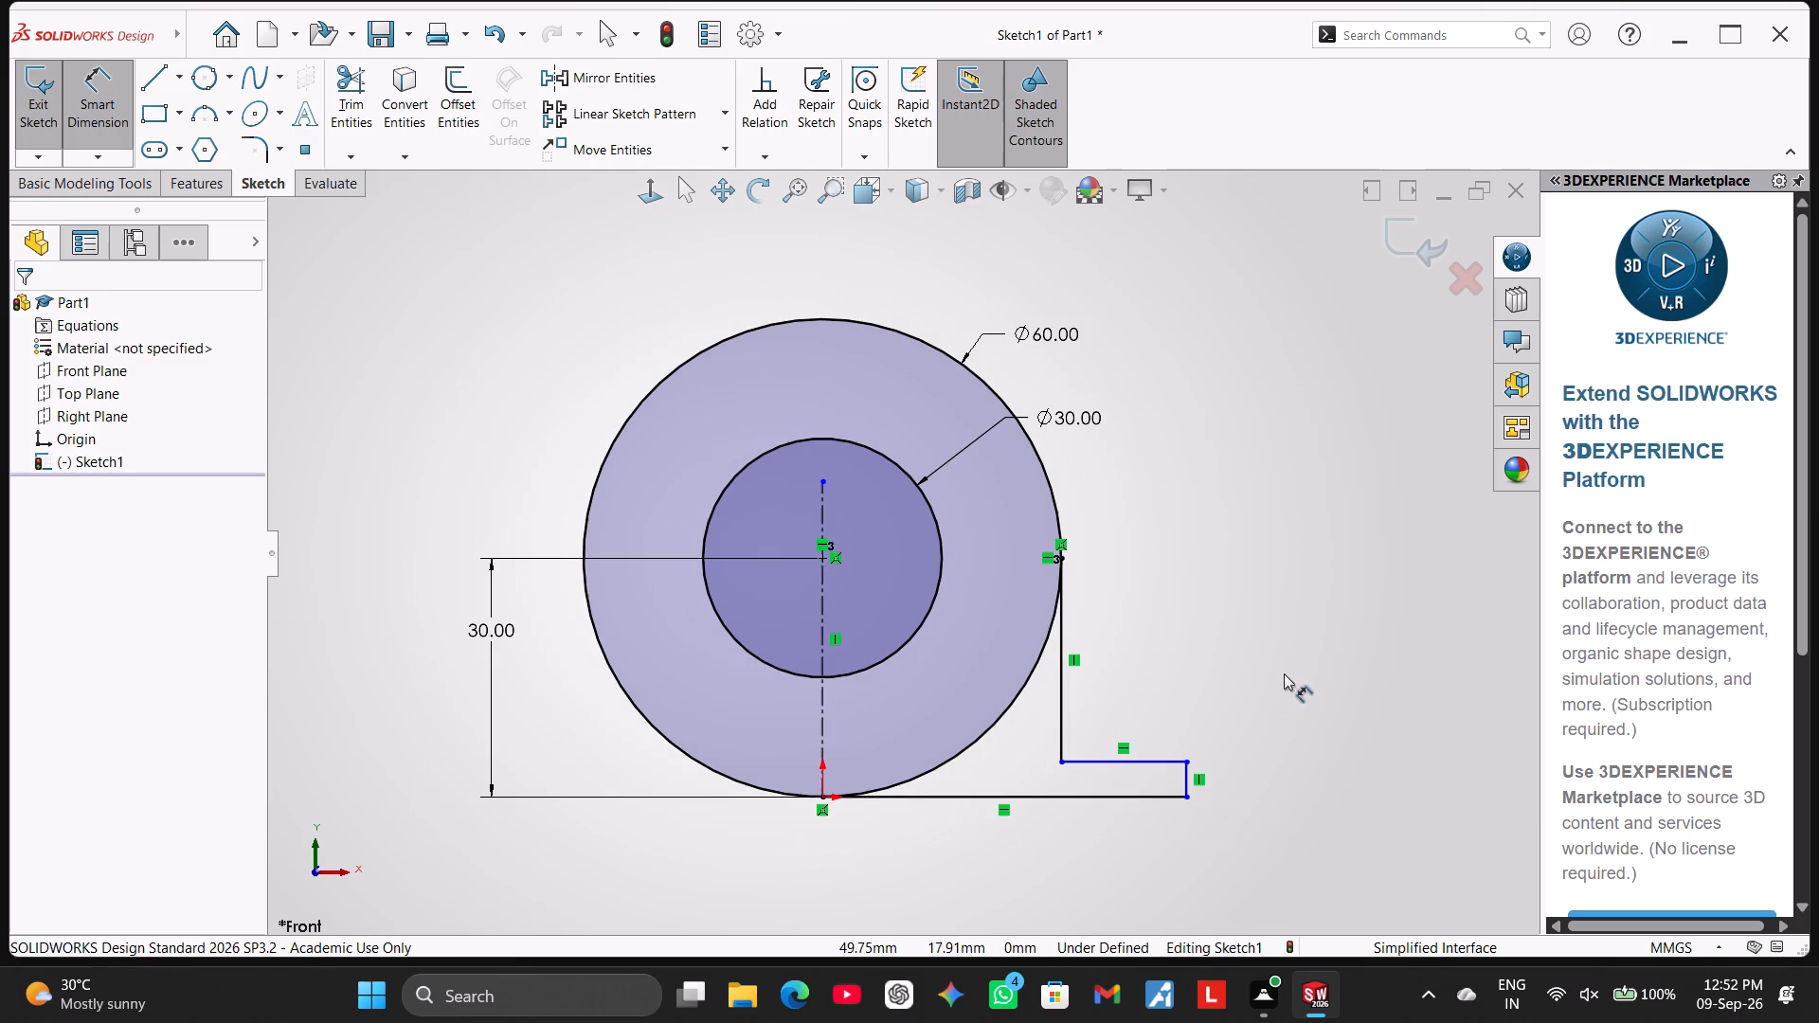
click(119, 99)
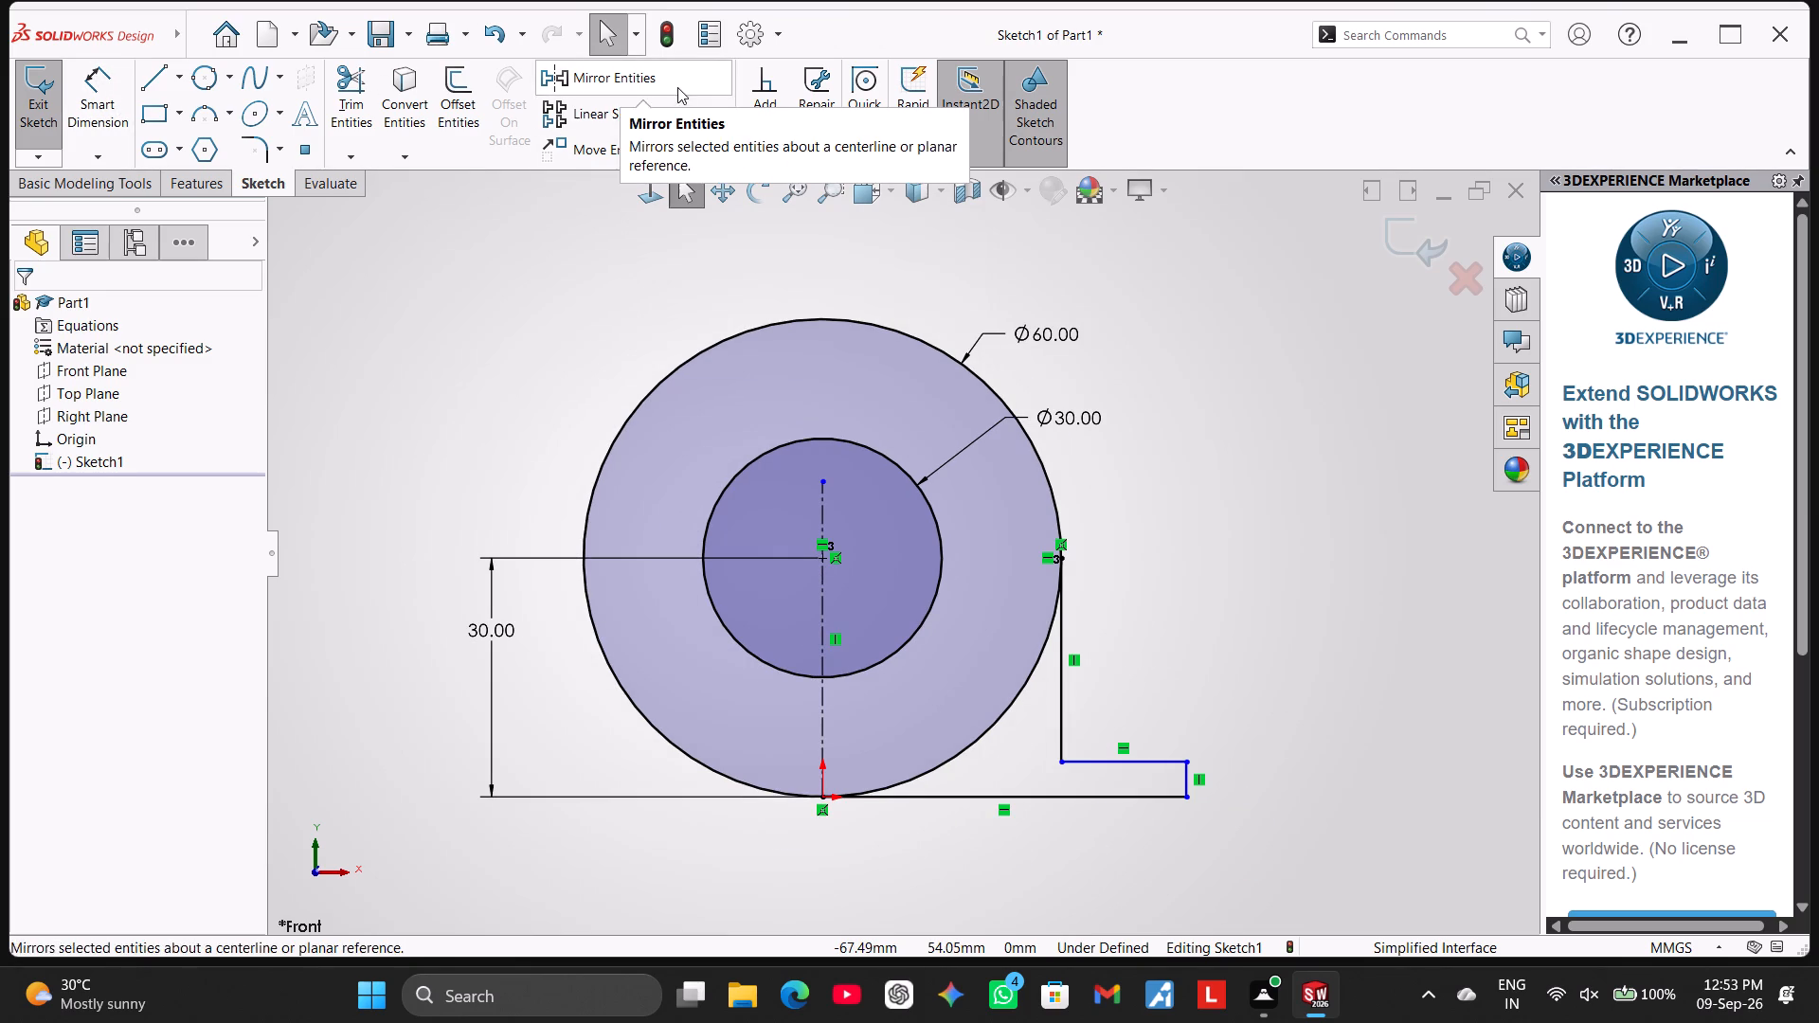
Mirror the four stepped-base profile lines about the vertical centerline, keeping the originals, with the centerline also included among the mirrored entities.
click(675, 81)
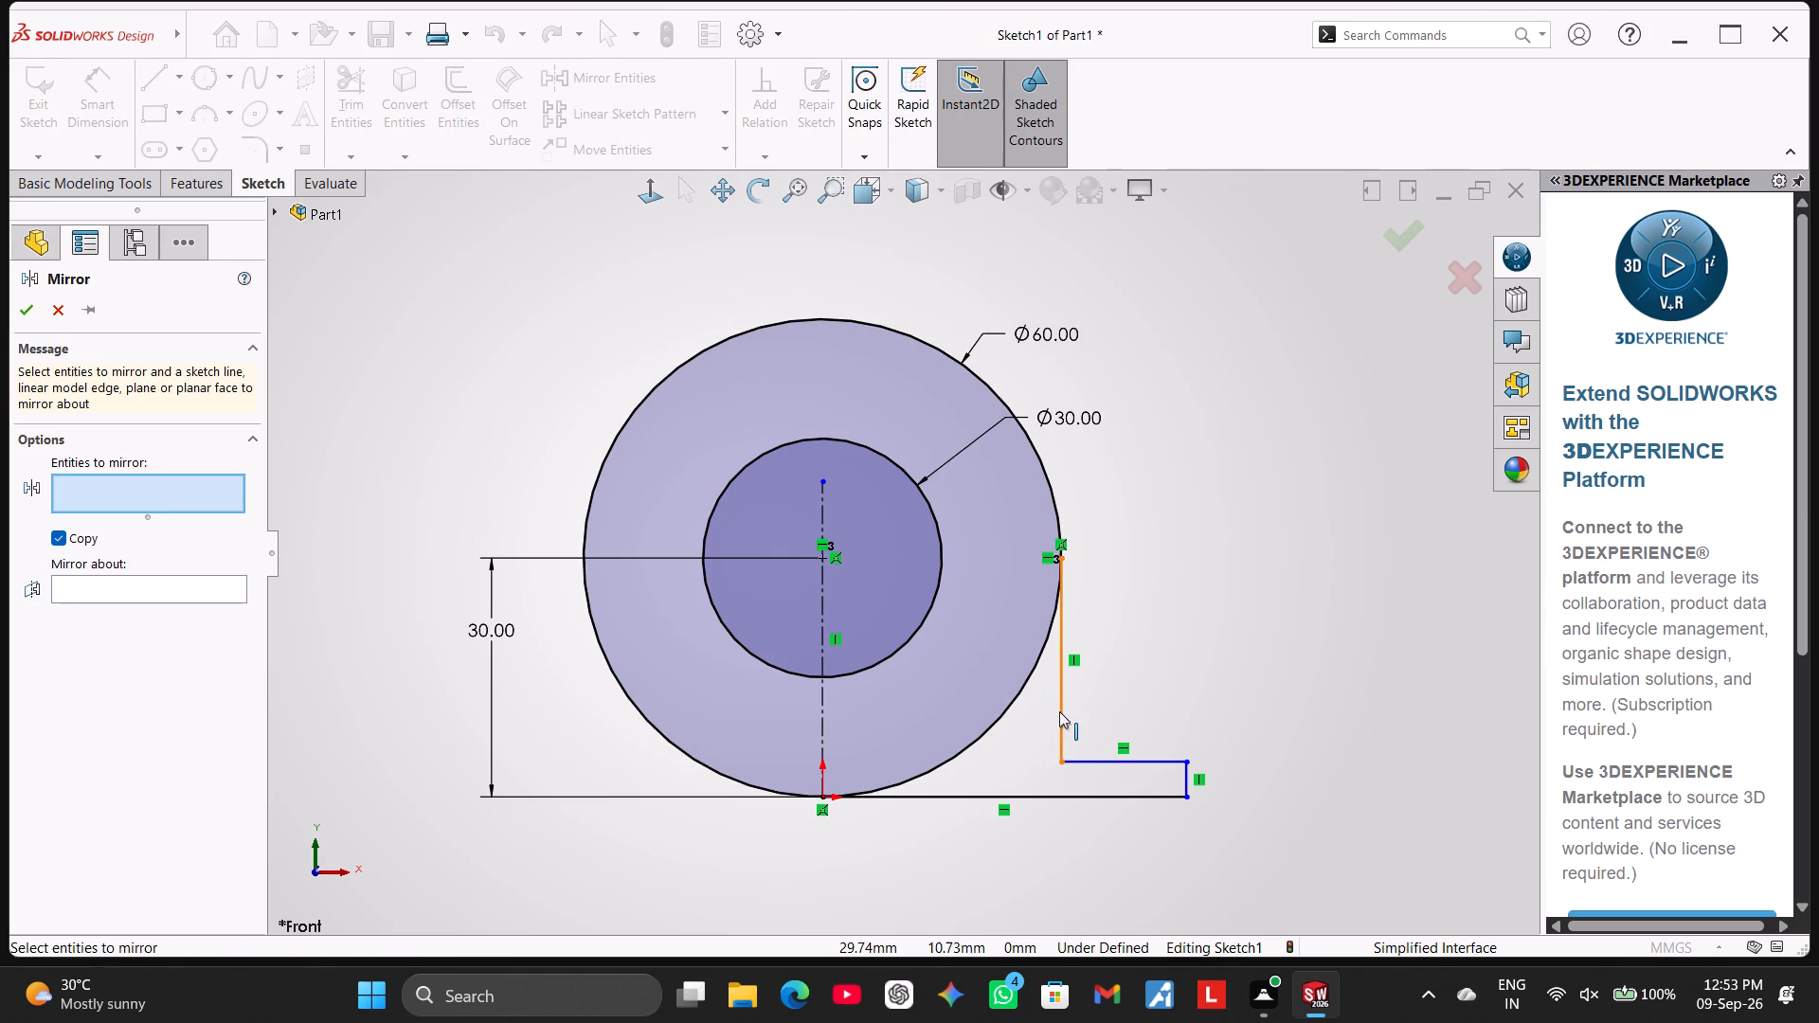
ctrl+click(1059, 711)
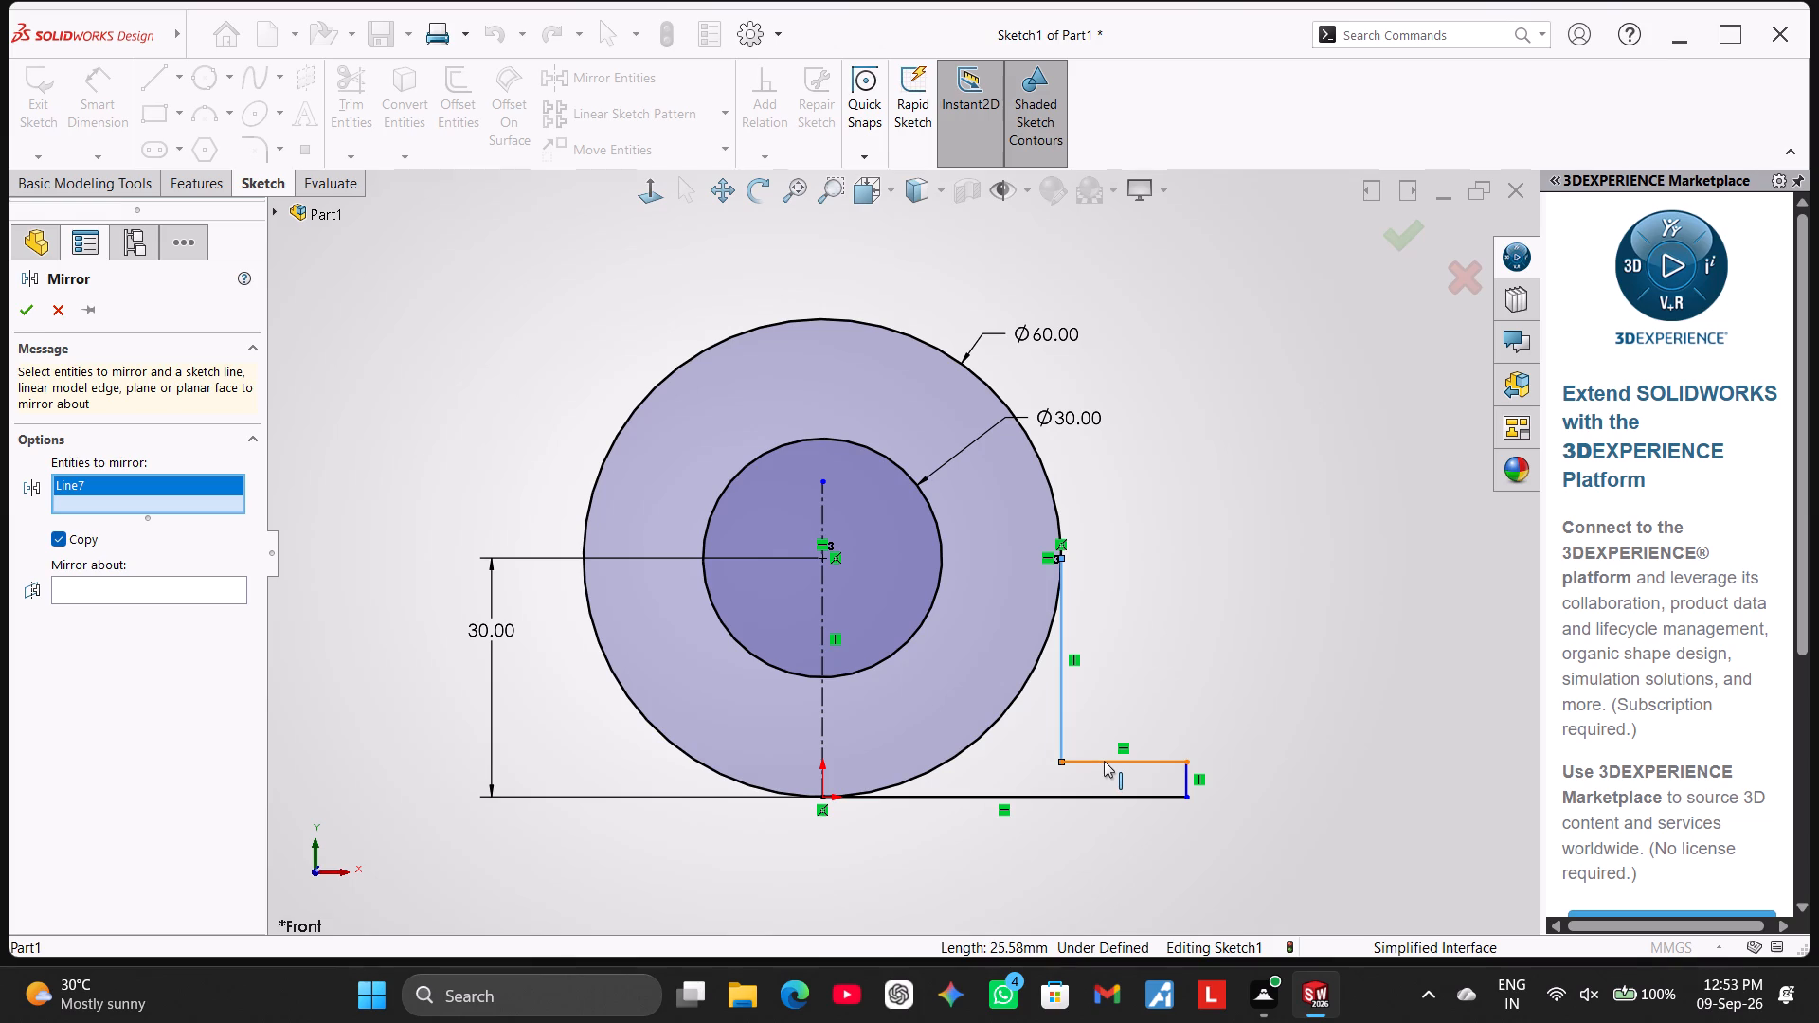
ctrl+click(1104, 761)
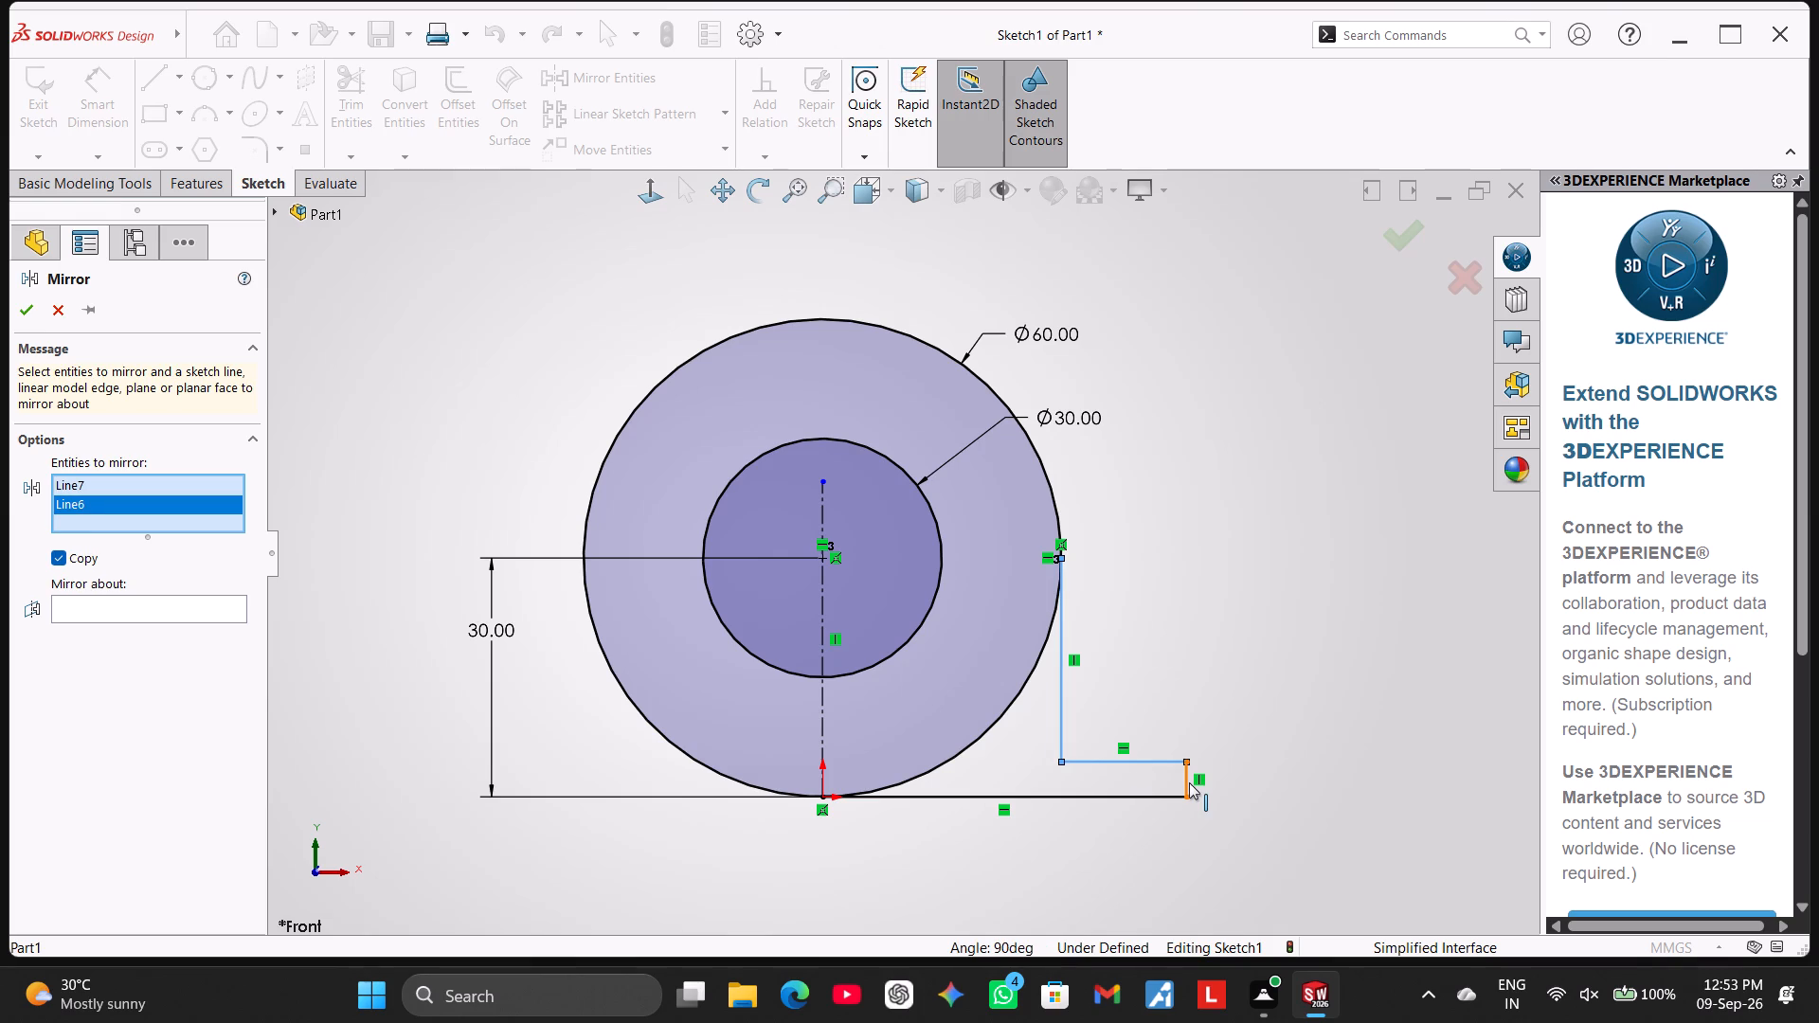
ctrl+click(1189, 782)
ctrl+click(1132, 800)
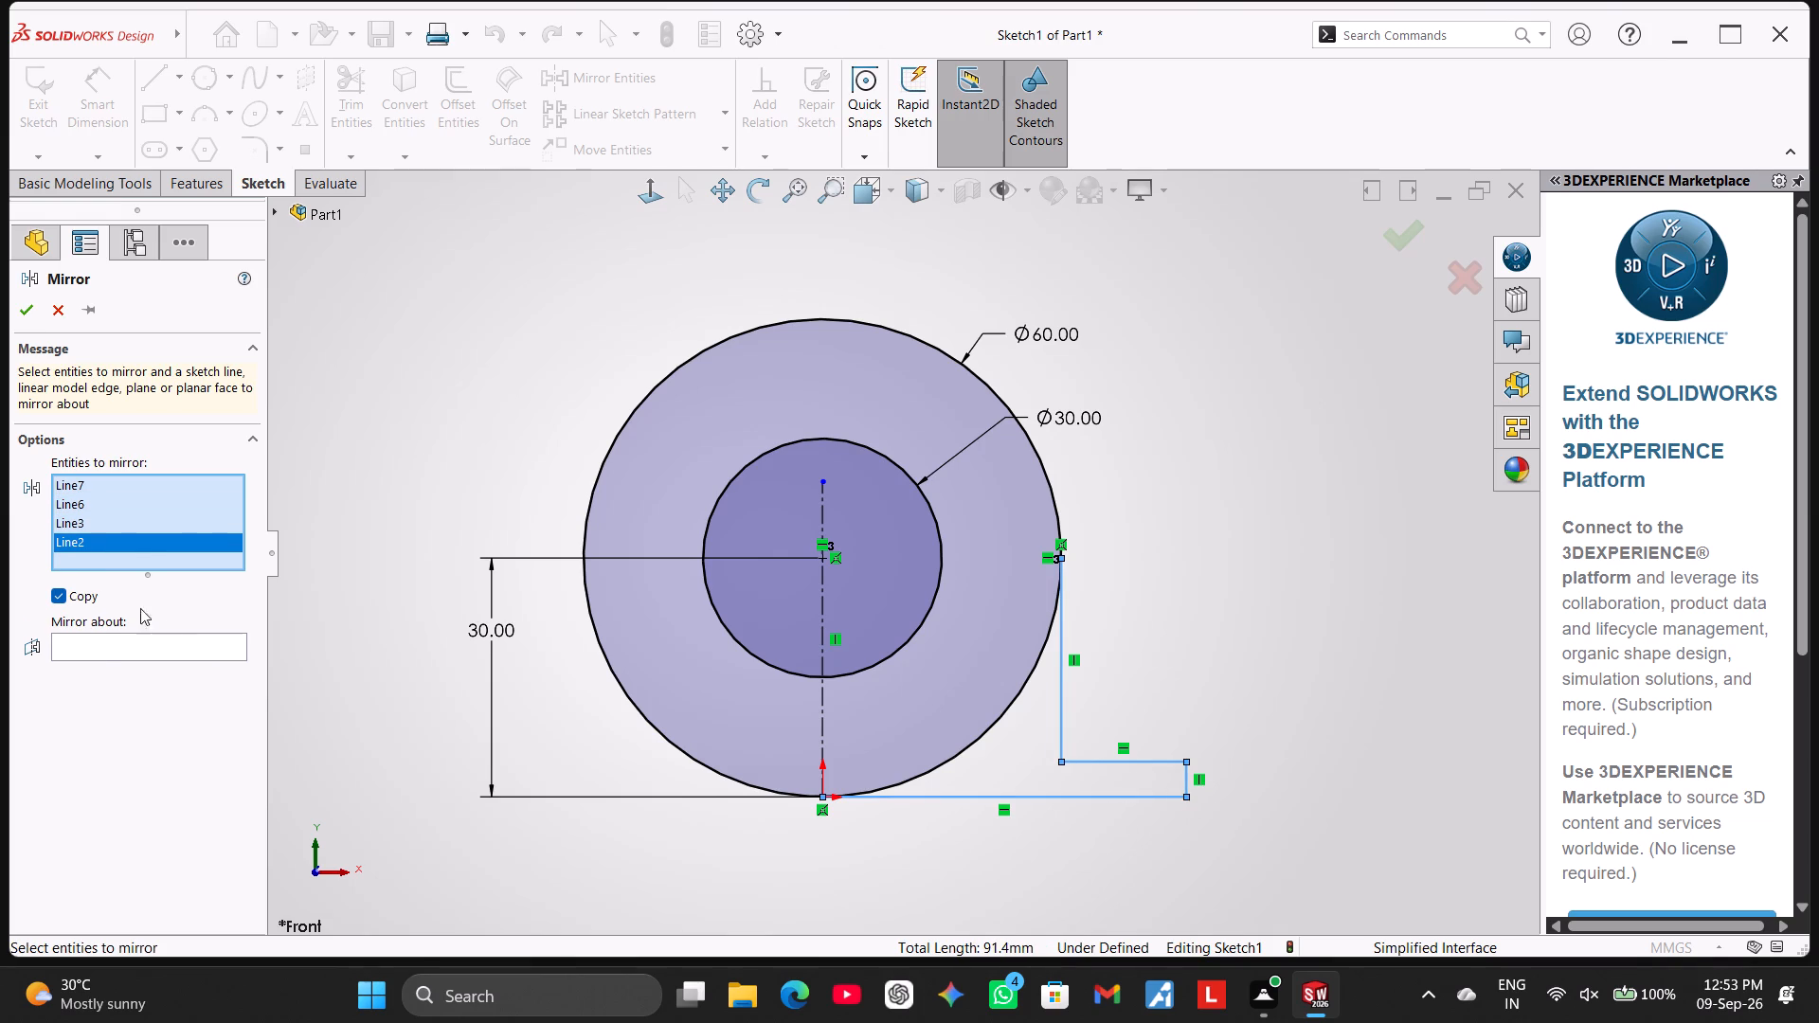
click(102, 655)
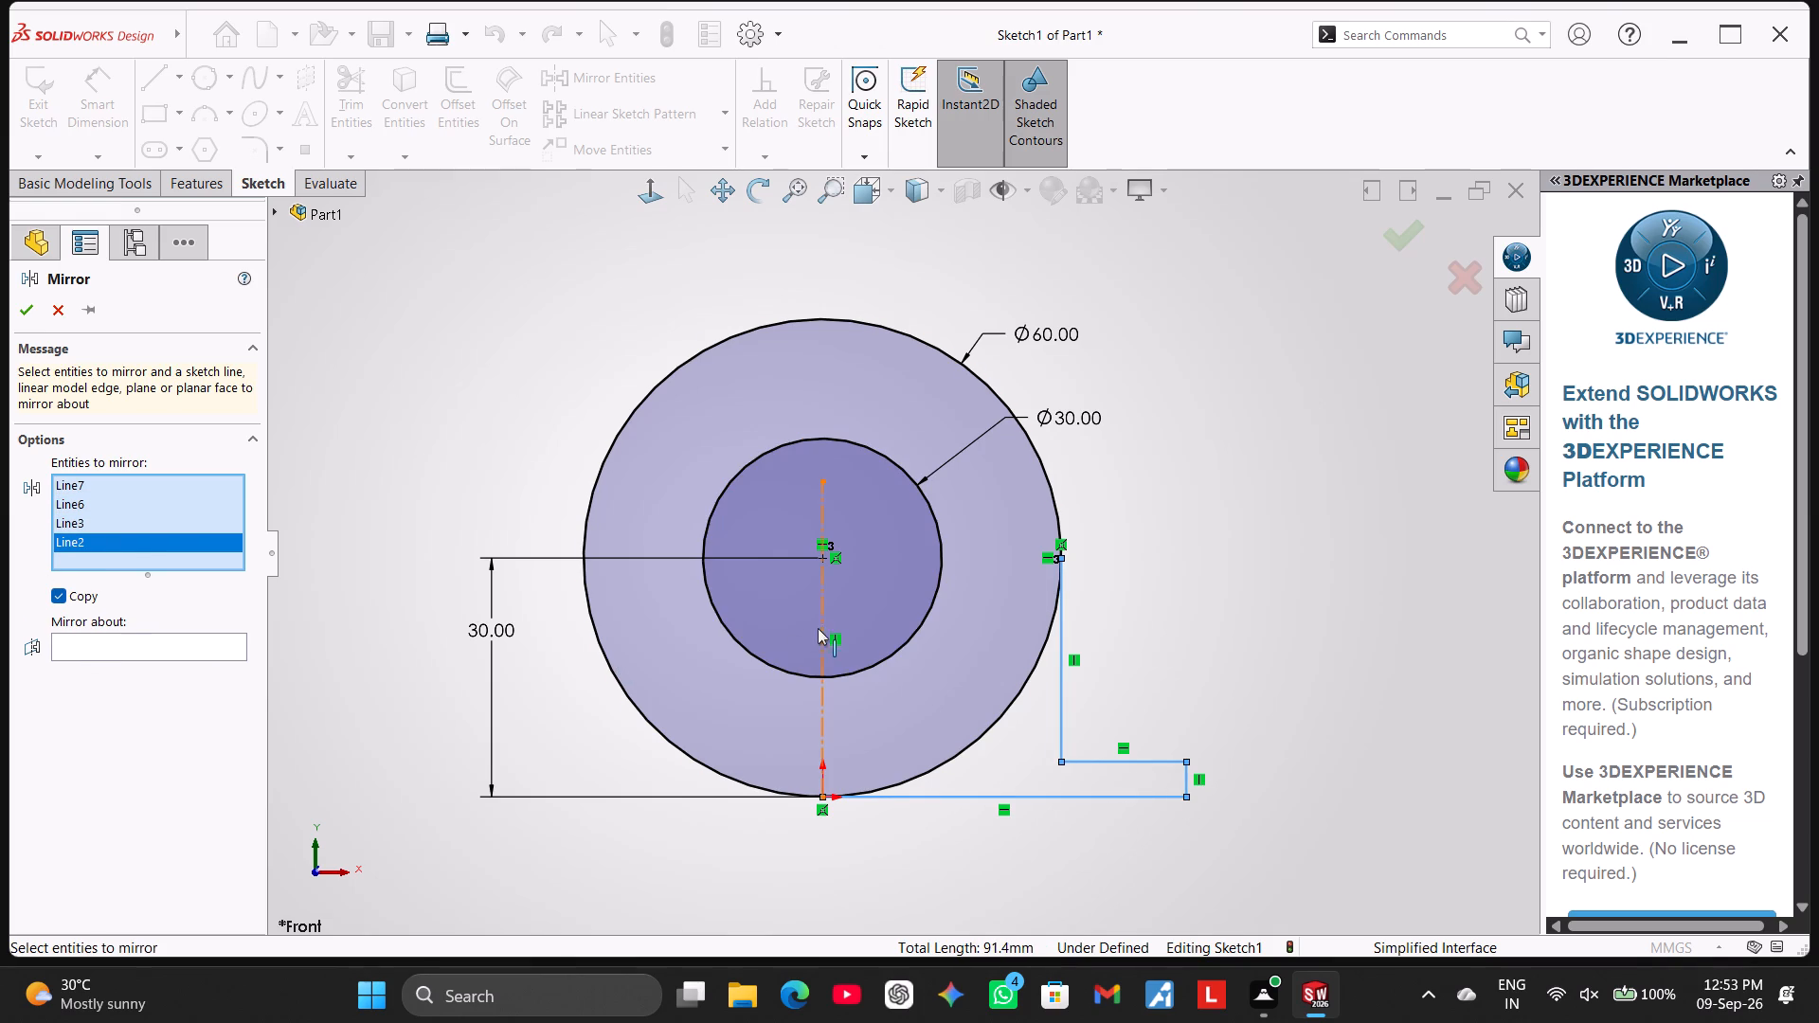
click(818, 626)
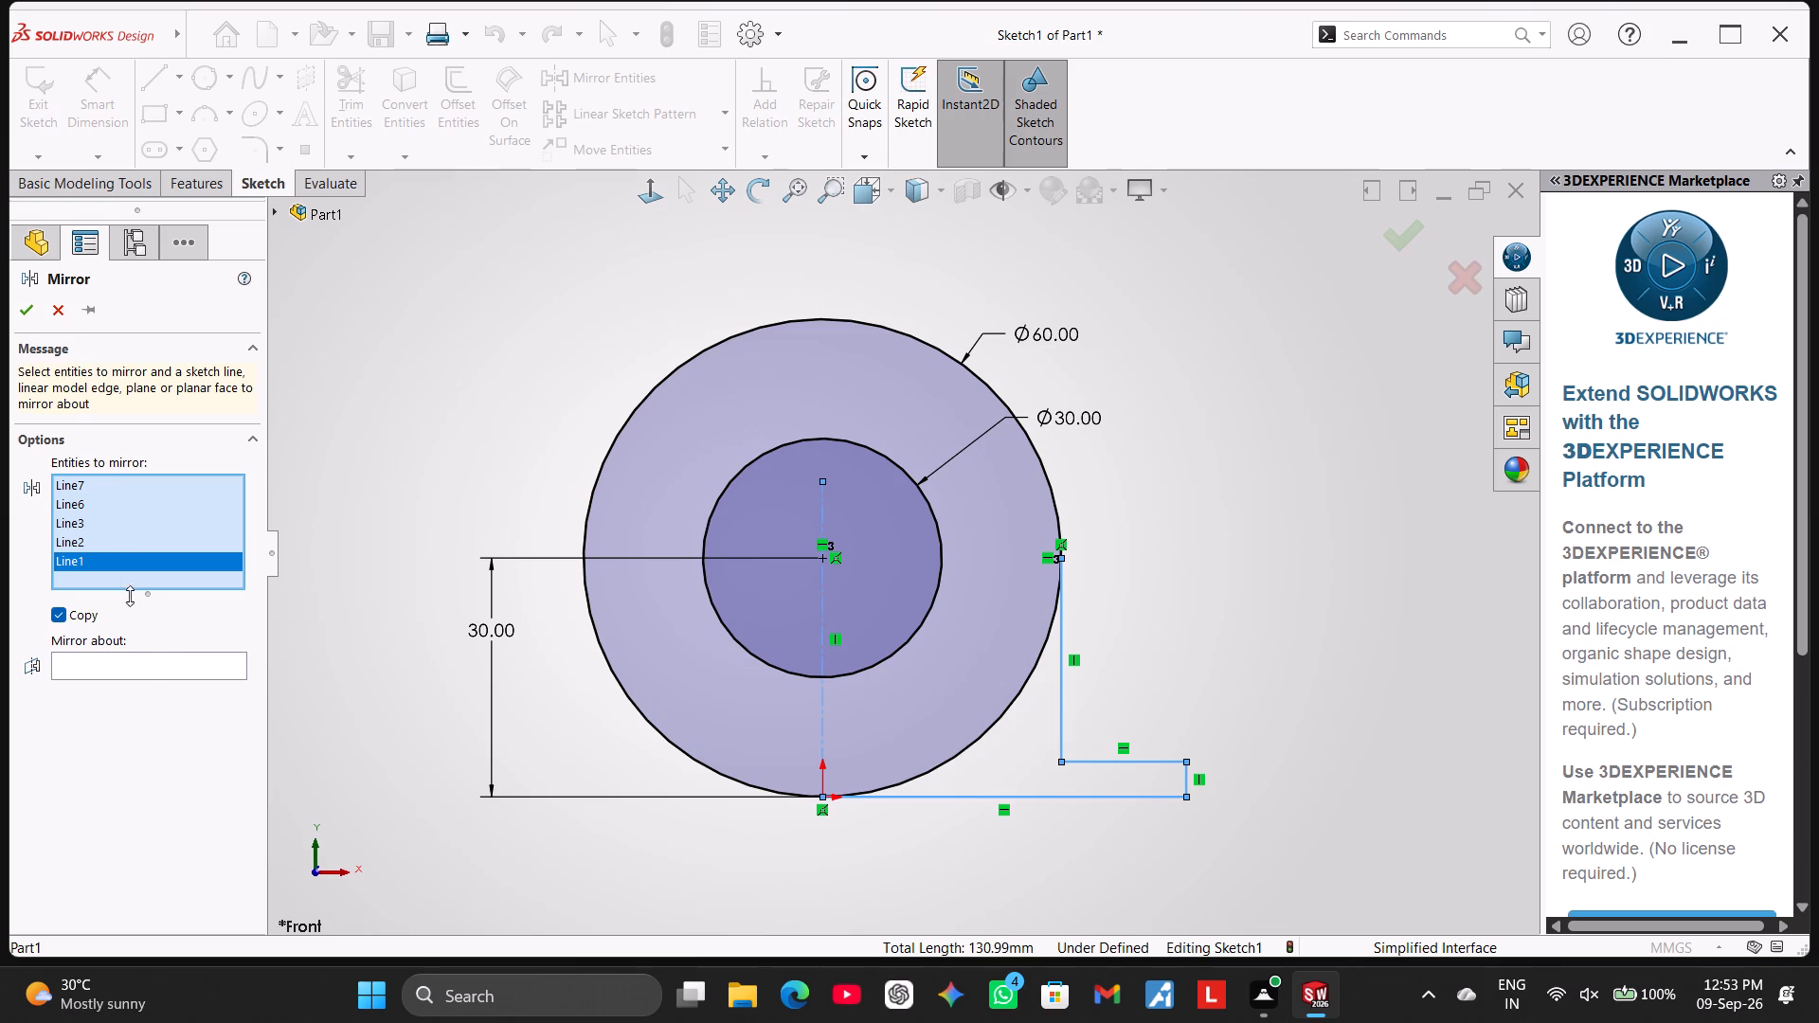
click(145, 662)
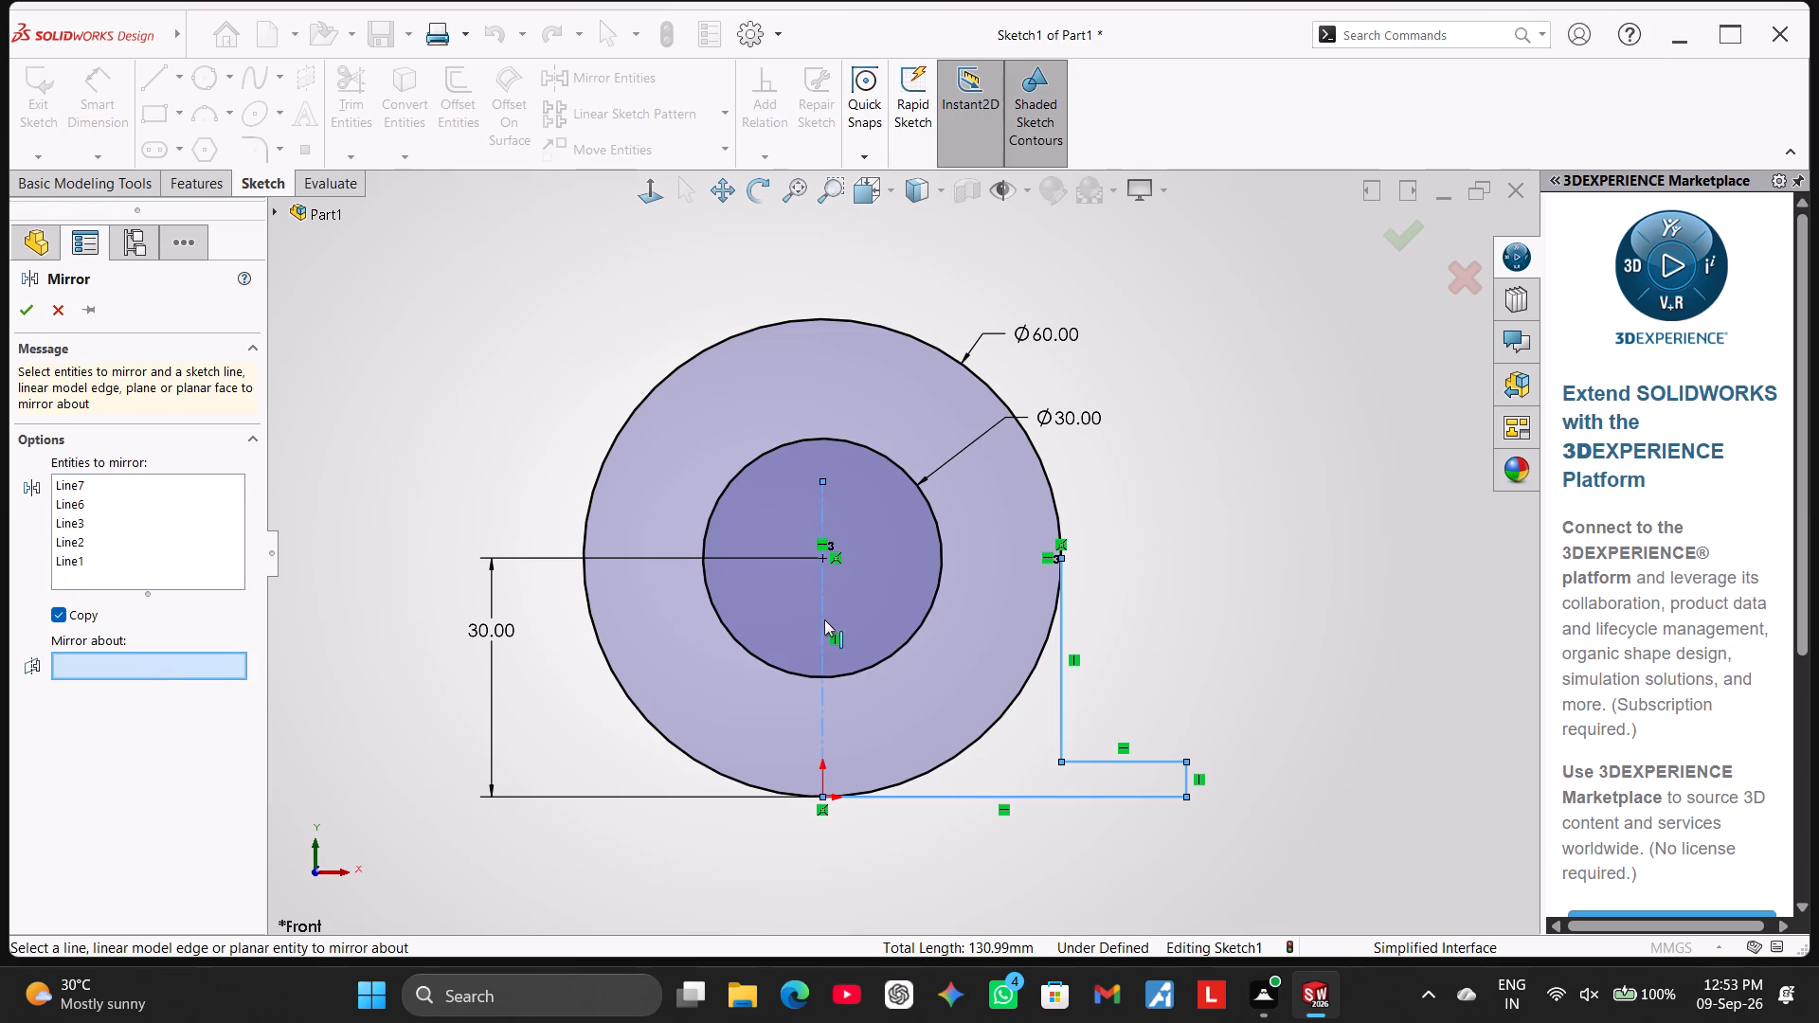
click(824, 619)
click(32, 308)
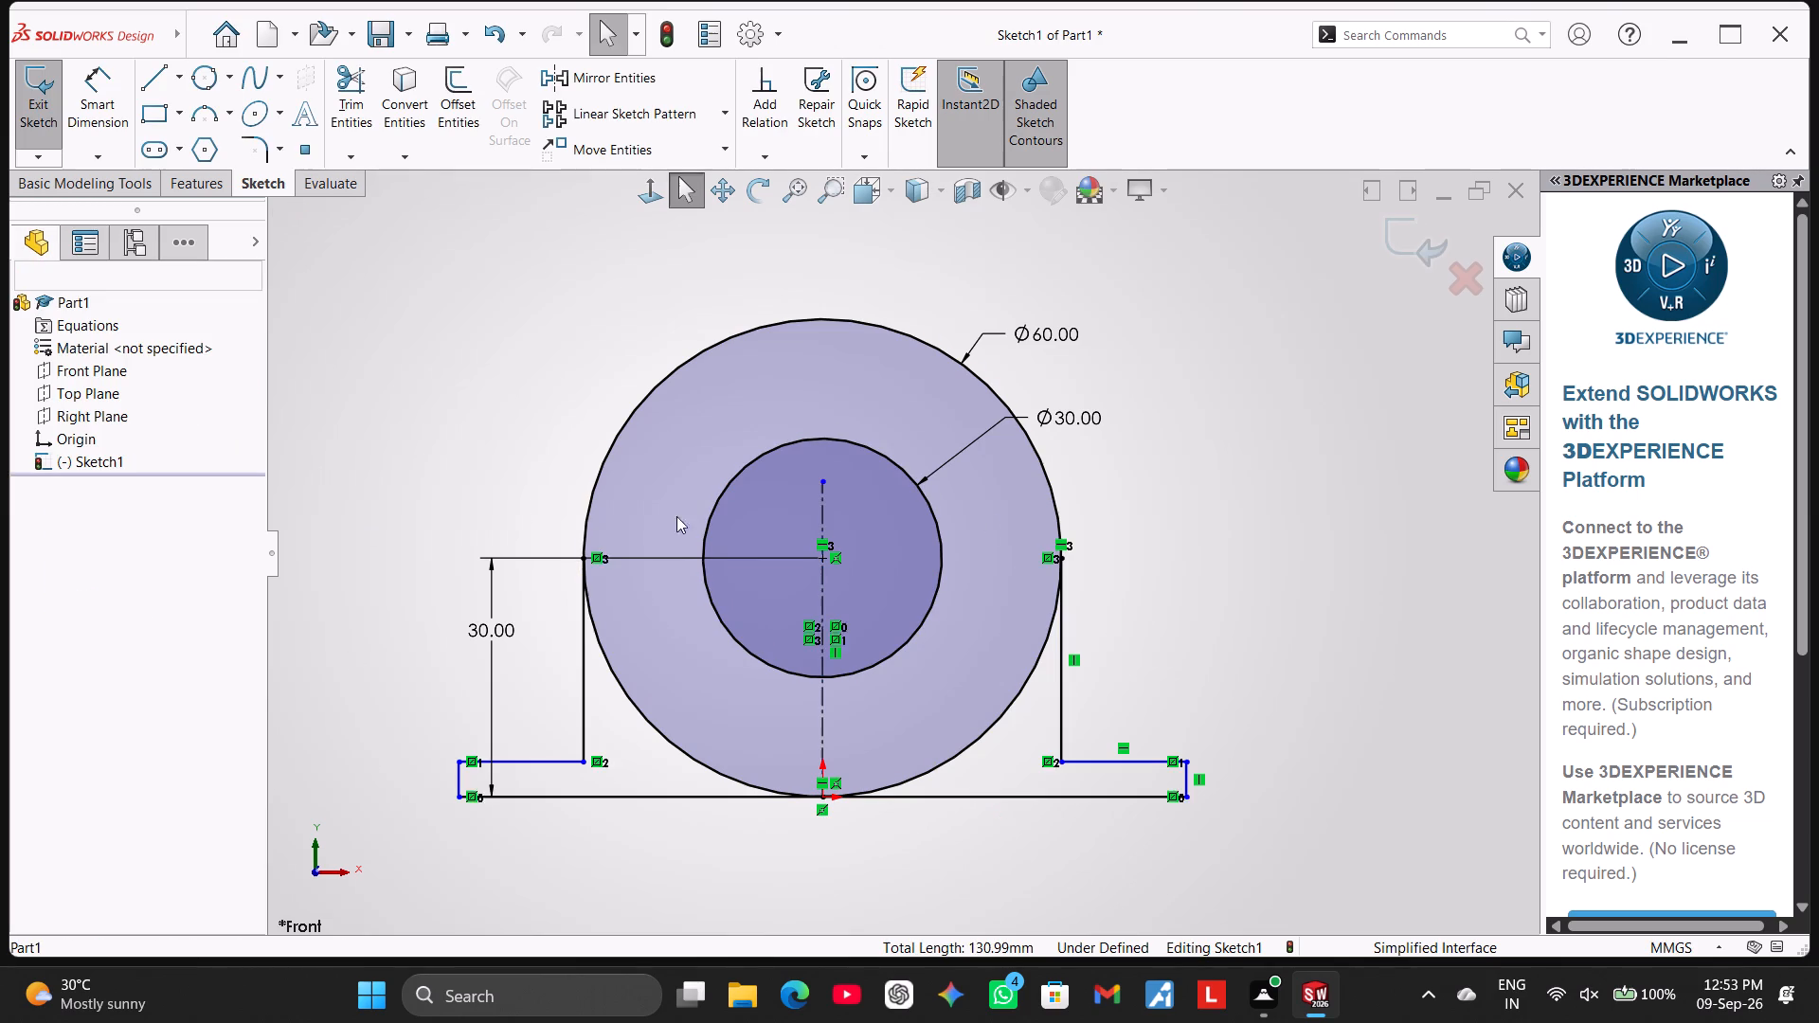
click(1286, 485)
Dimension the full width of the horizontal base line as 100 mm, placed below the profile.
scroll(822, 878, down, 2)
scroll(793, 829, up, 2)
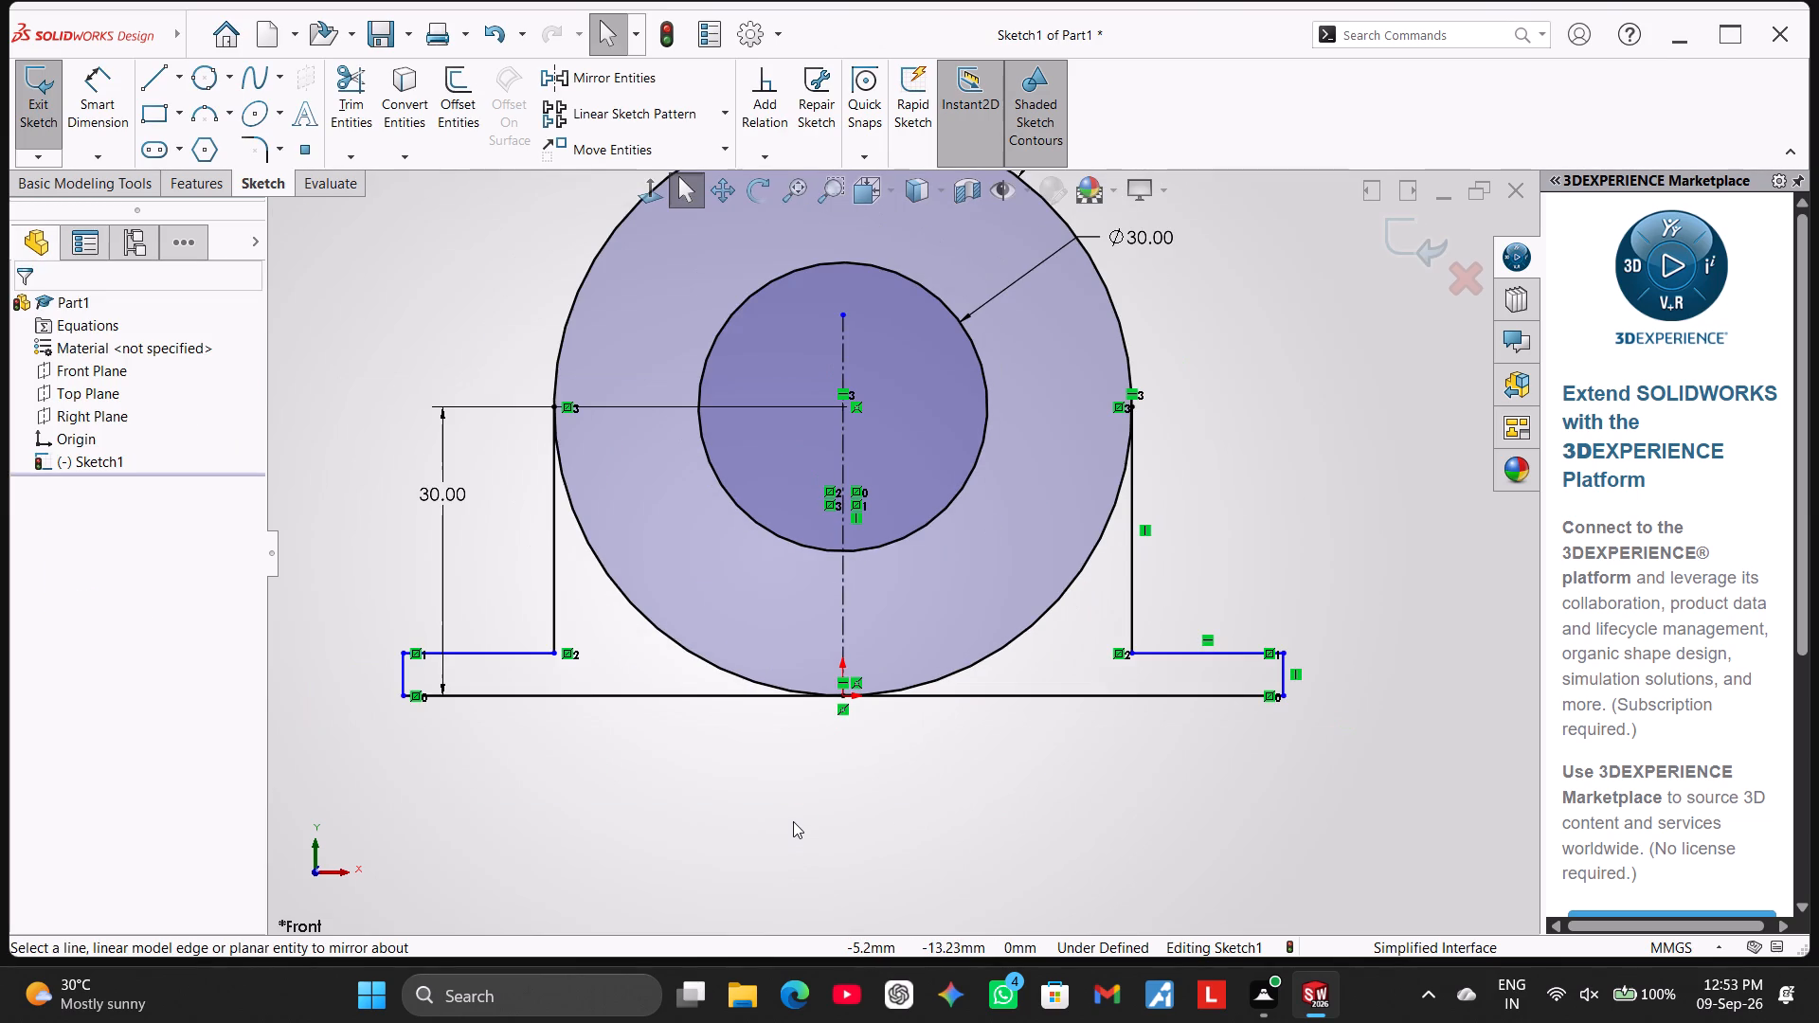
scroll(793, 821, down, 1)
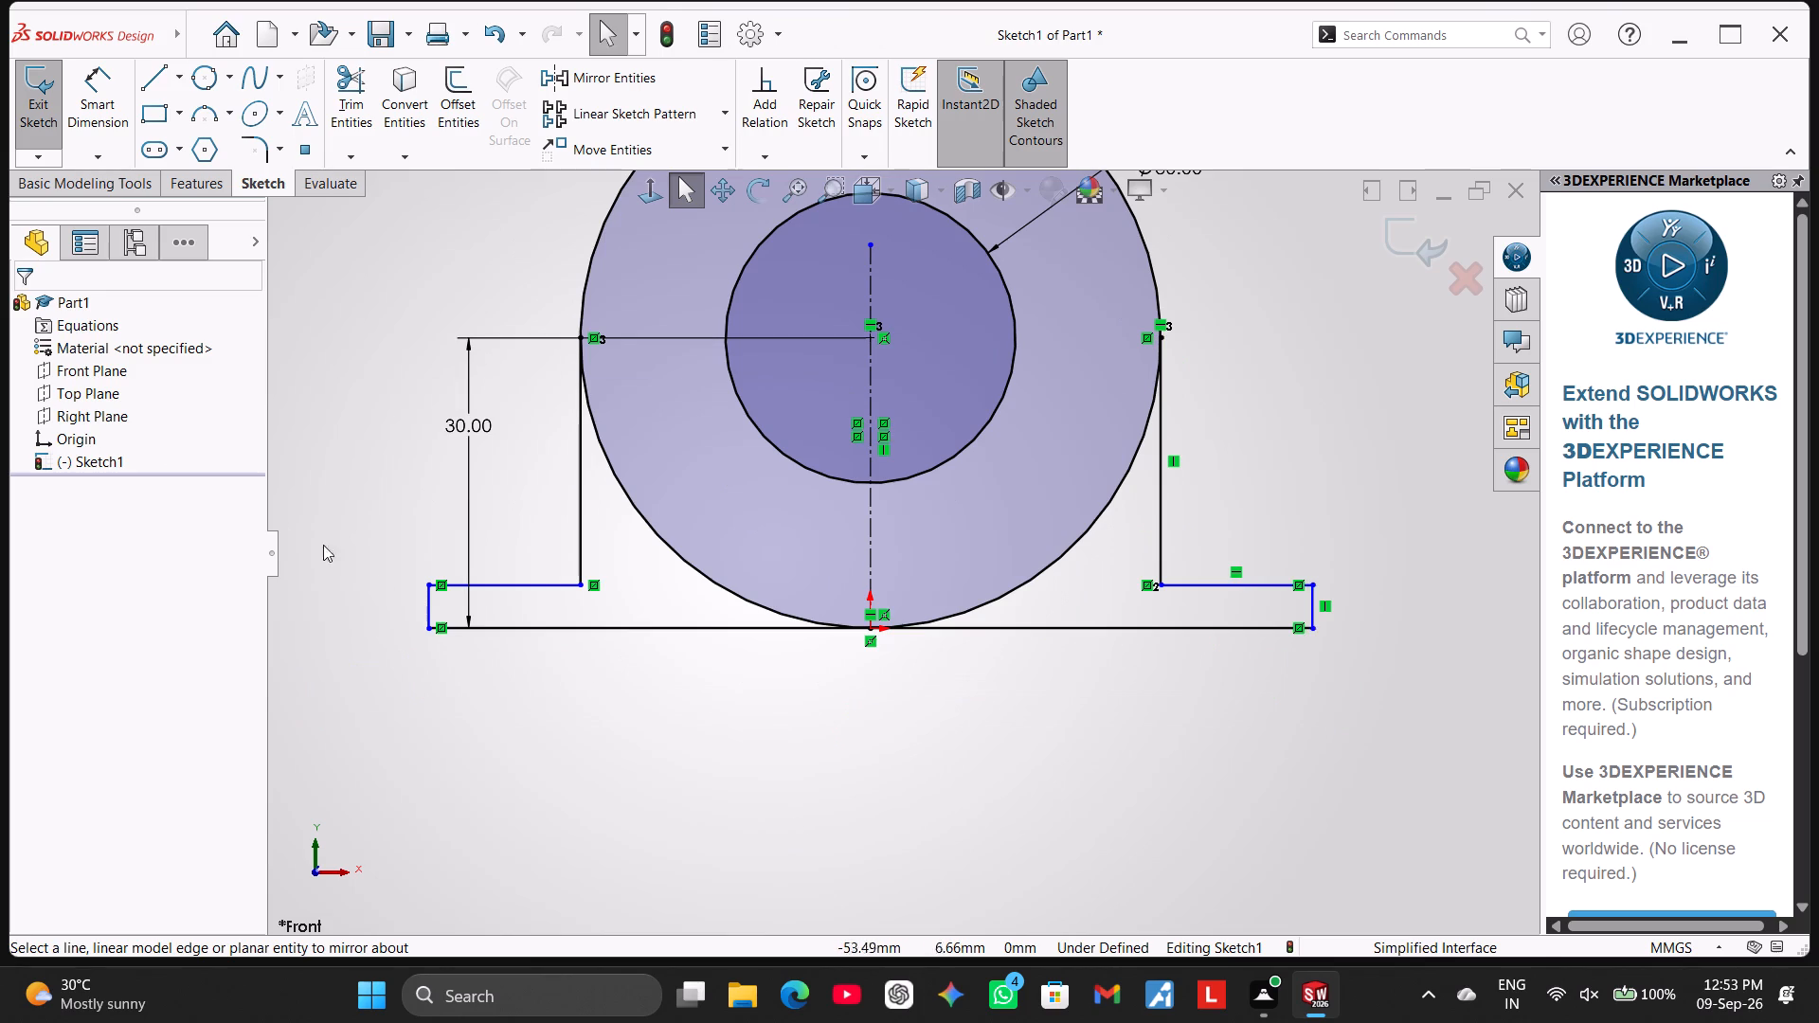
click(95, 116)
click(720, 626)
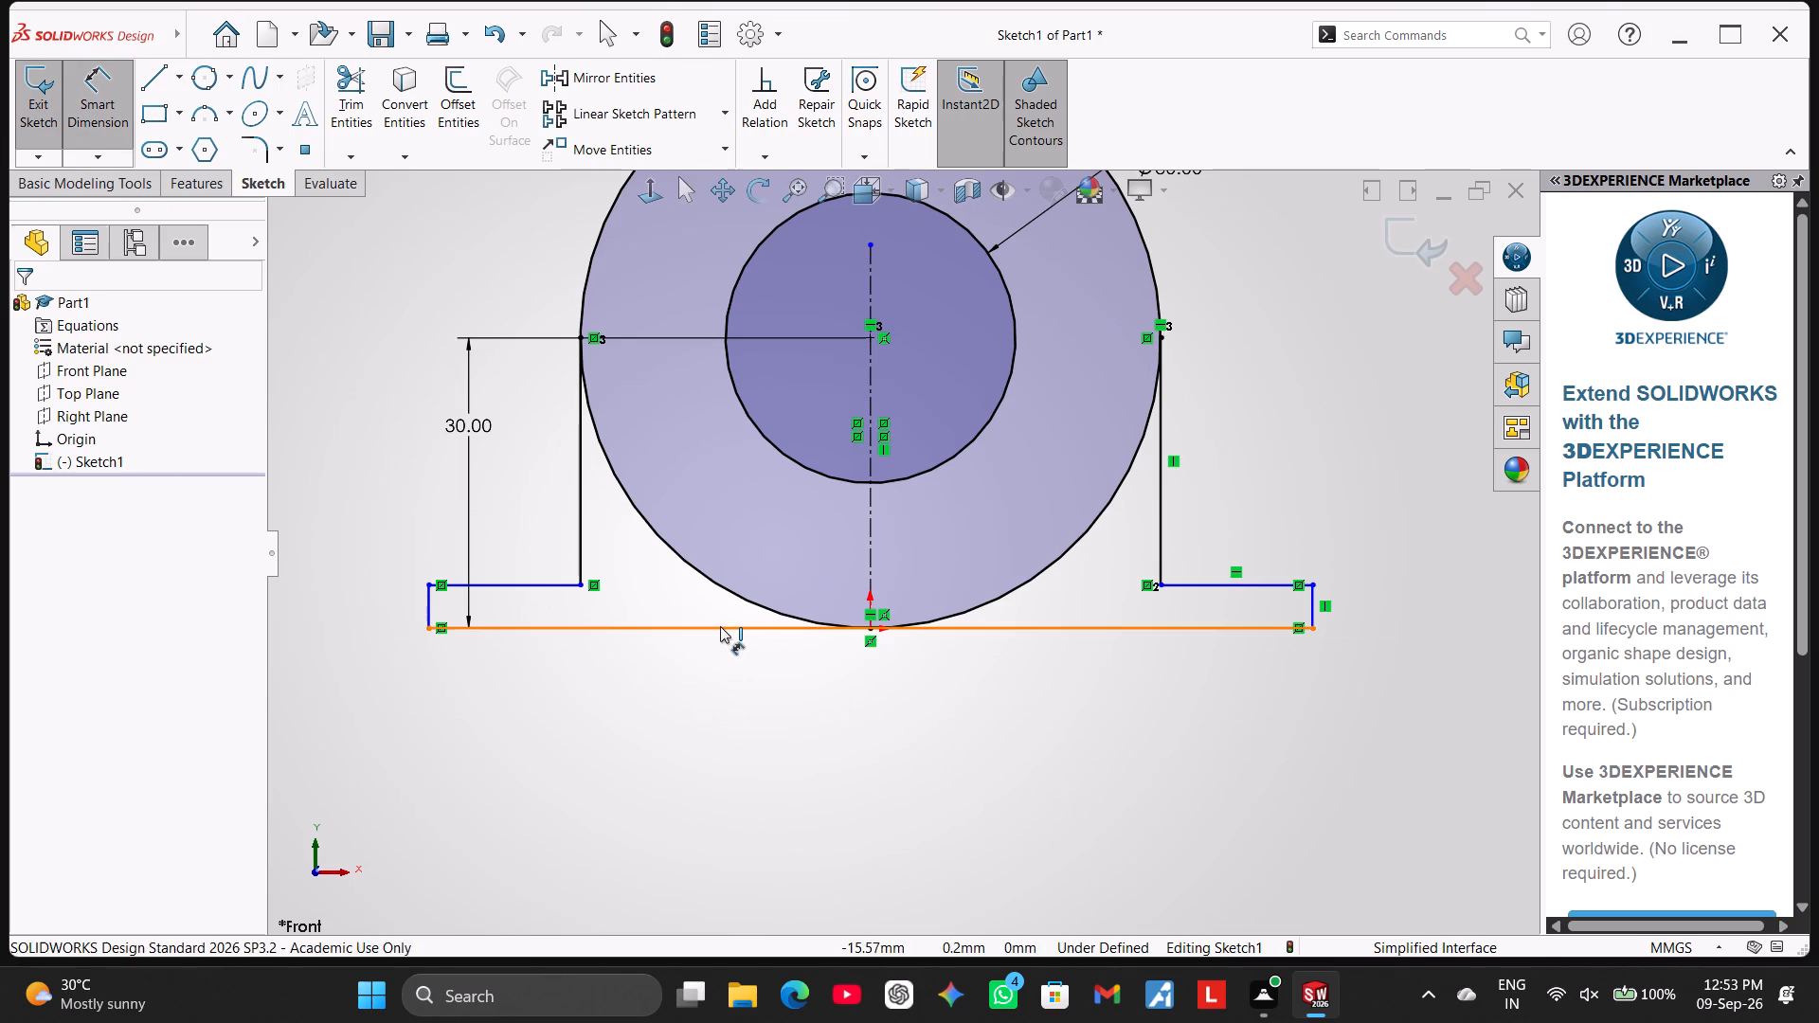
click(837, 800)
text(100)
key(Return)
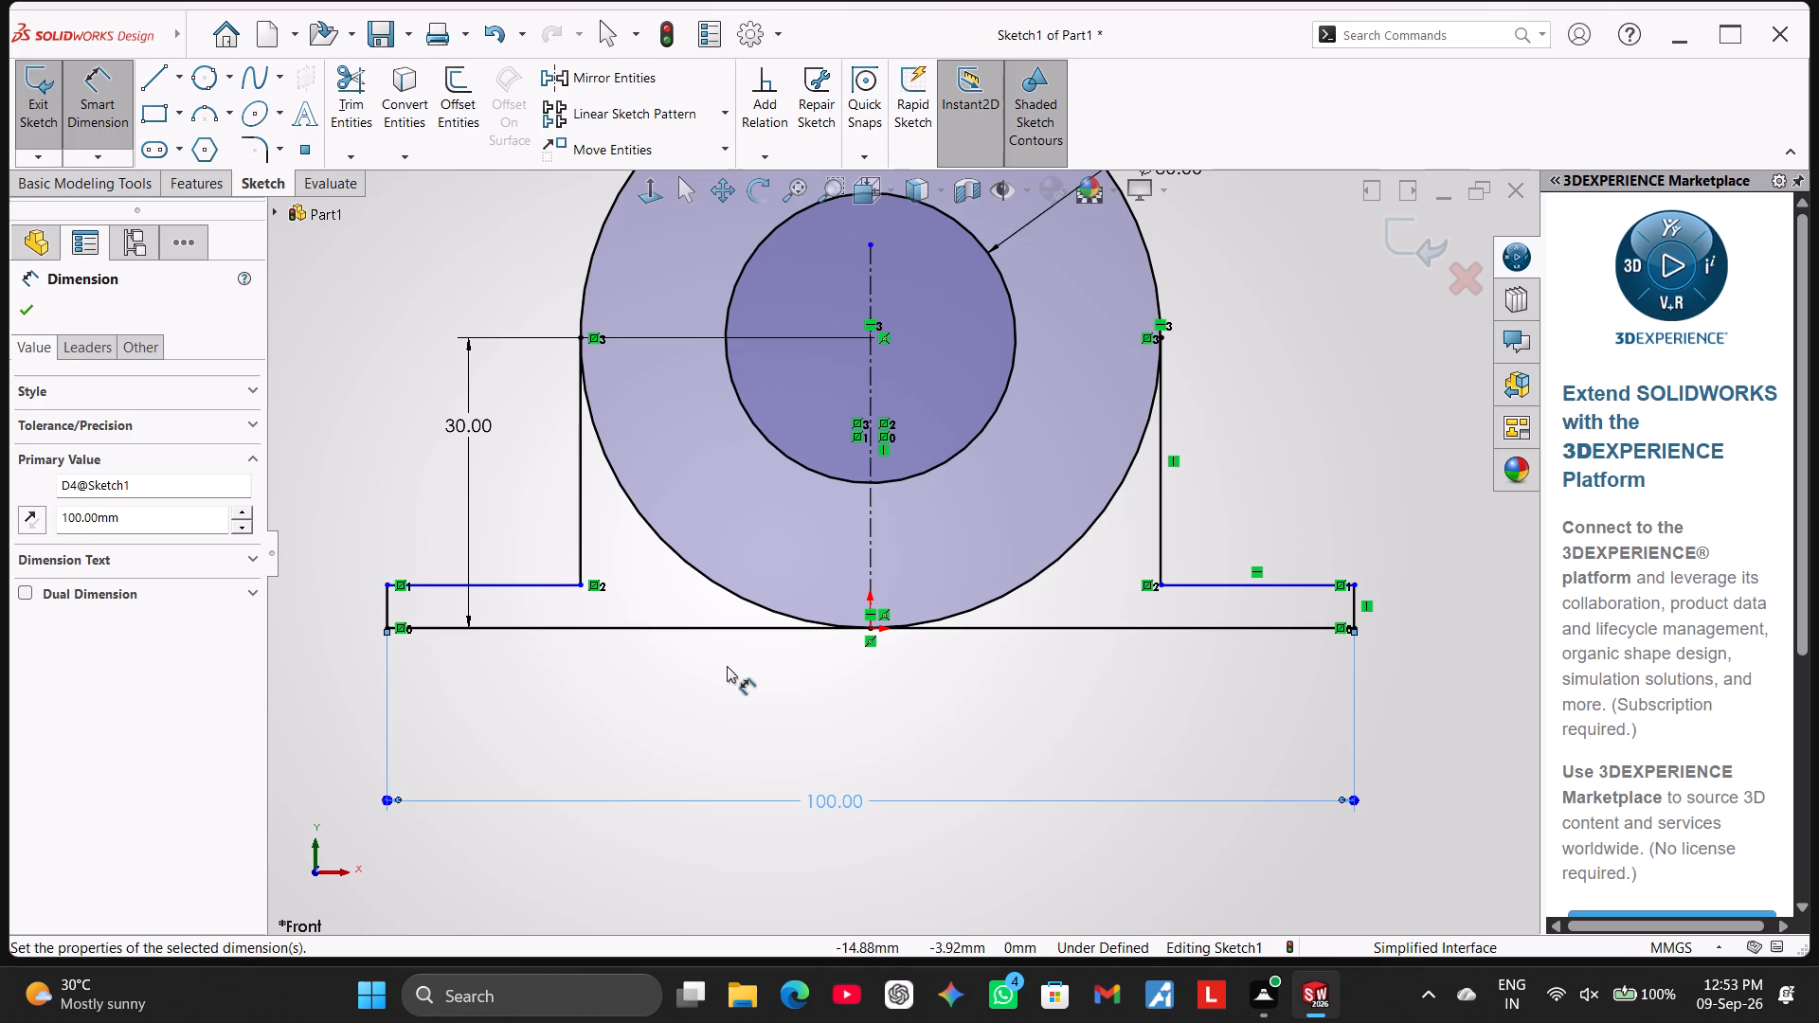
Dimension the height of the base flange's short vertical end line as 10 mm.
click(383, 604)
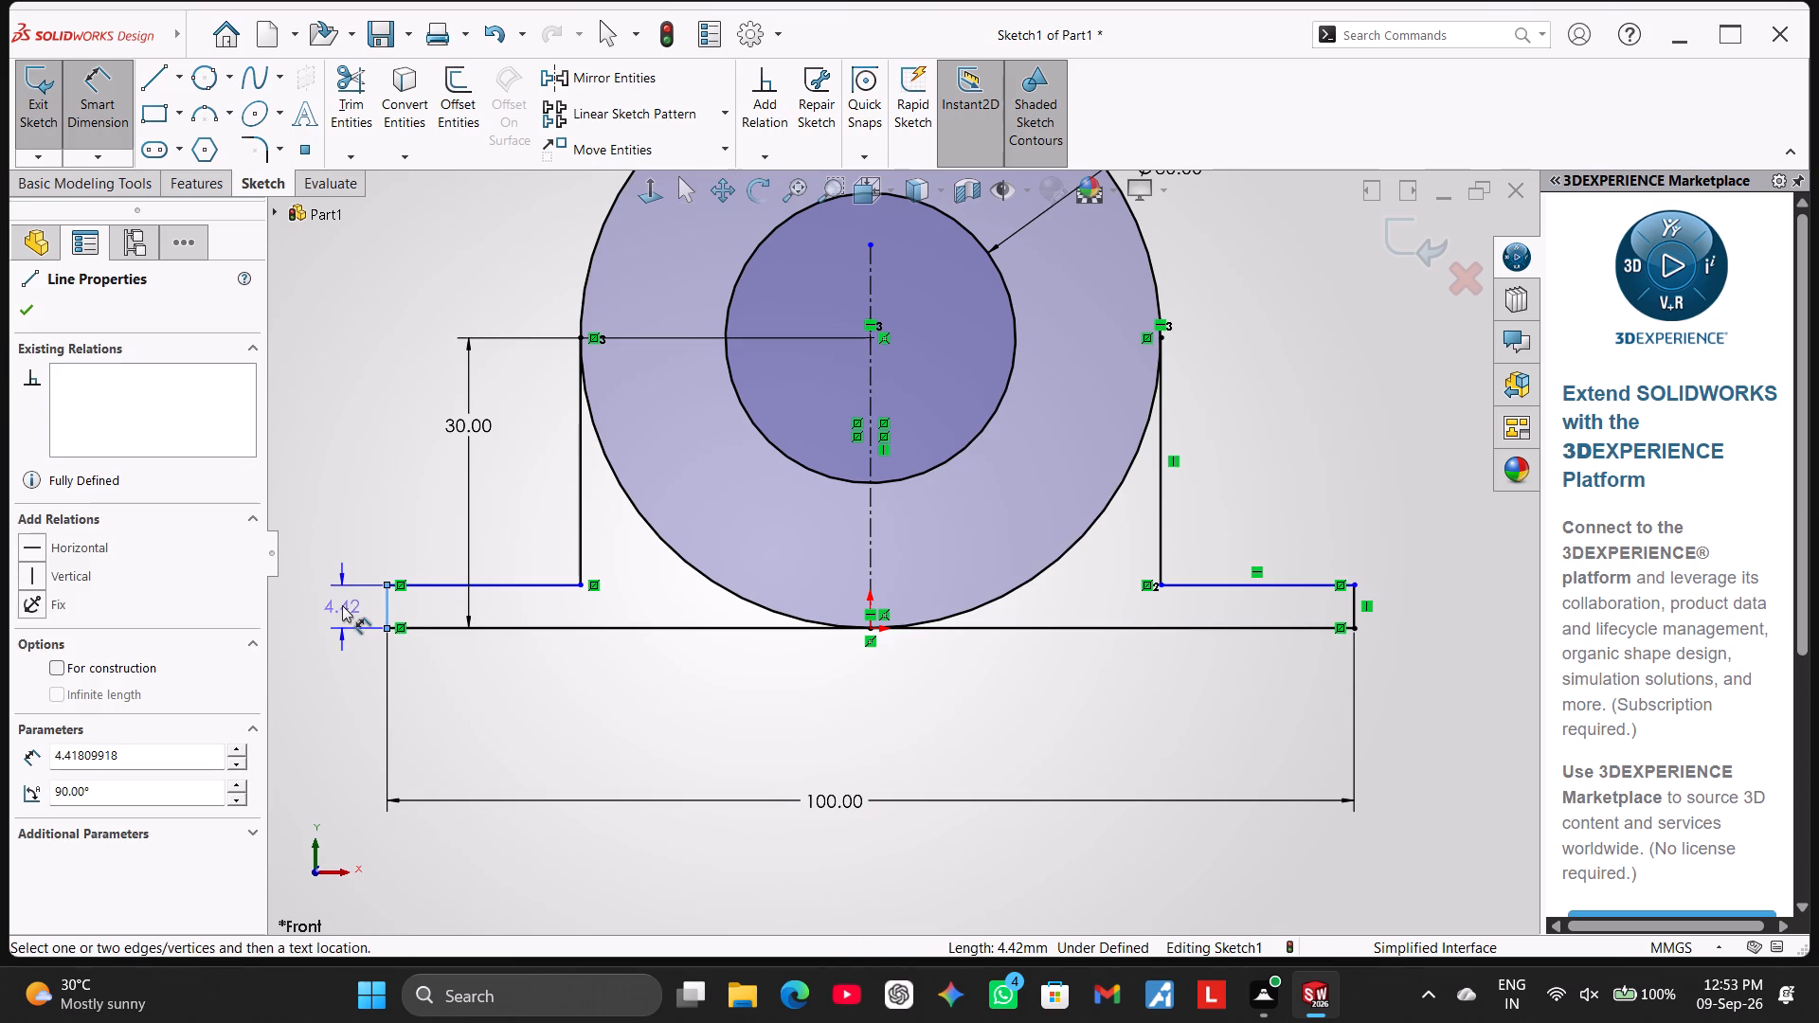
click(336, 604)
text(10)
key(Return)
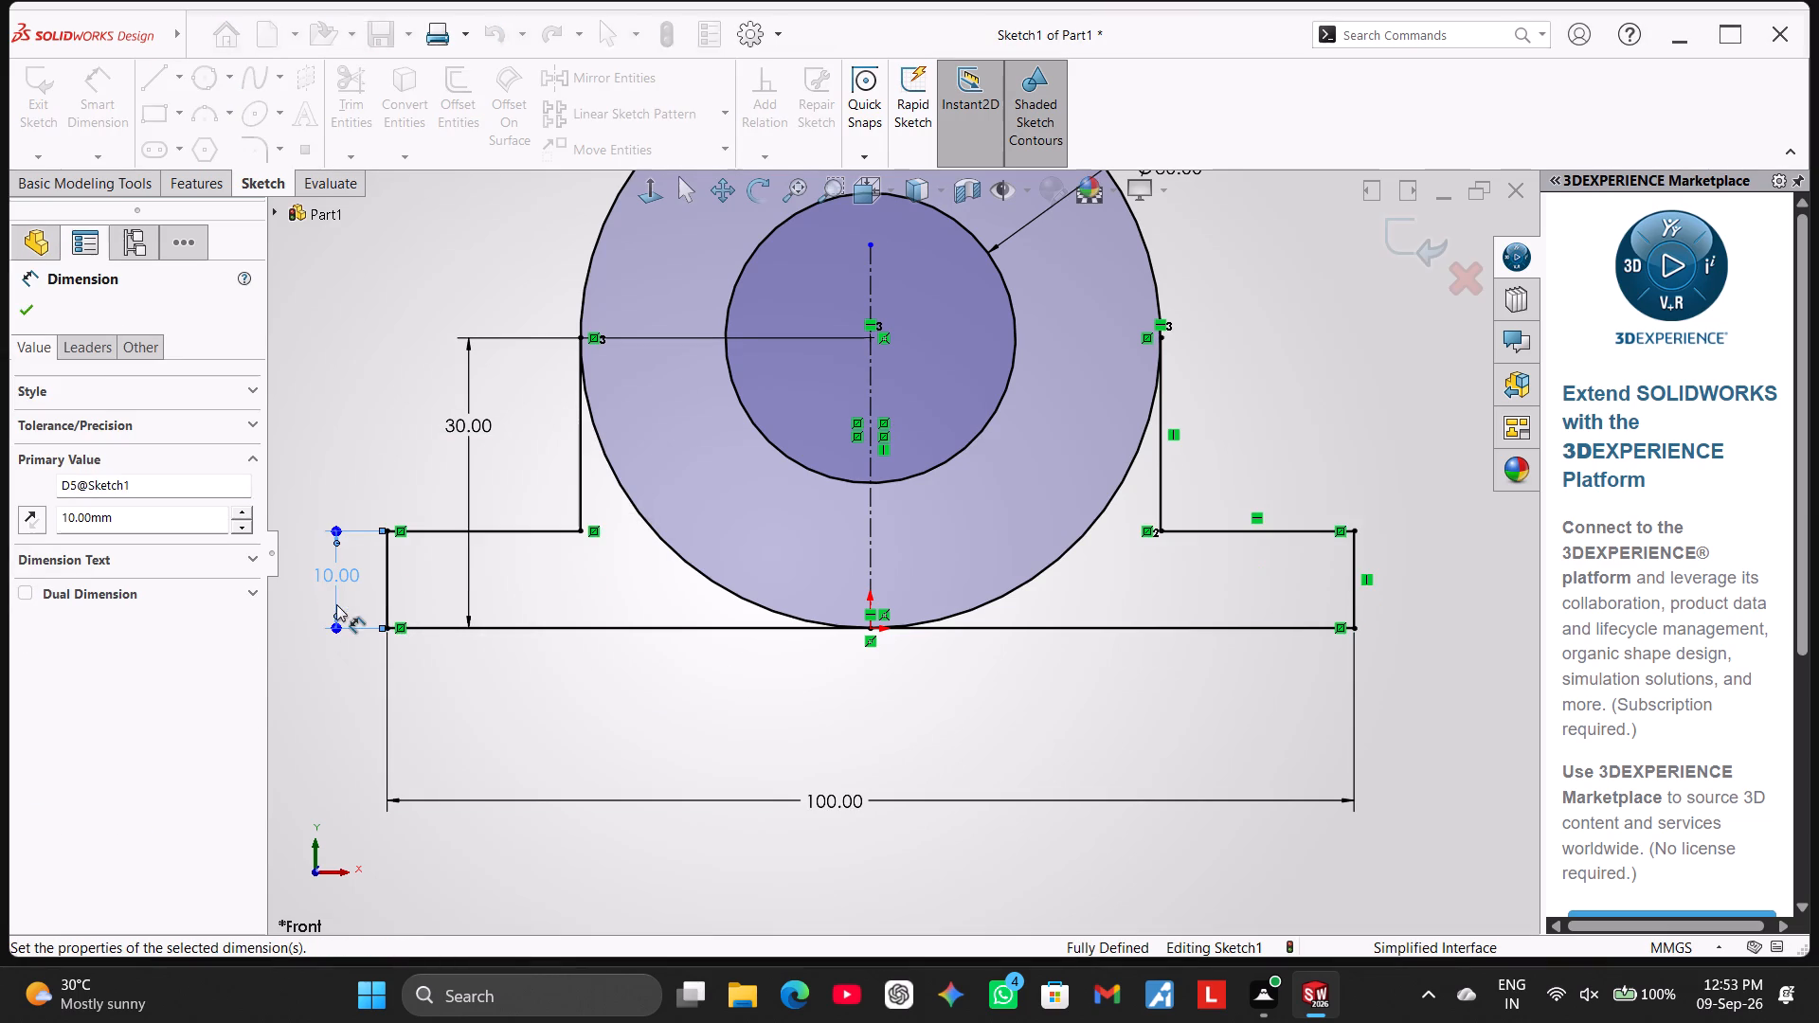
Trim away the two lower arcs of the 60 mm circle inside the base, keeping its upper half as the bracket's rounded top.
click(1364, 388)
scroll(1344, 382, up, 2)
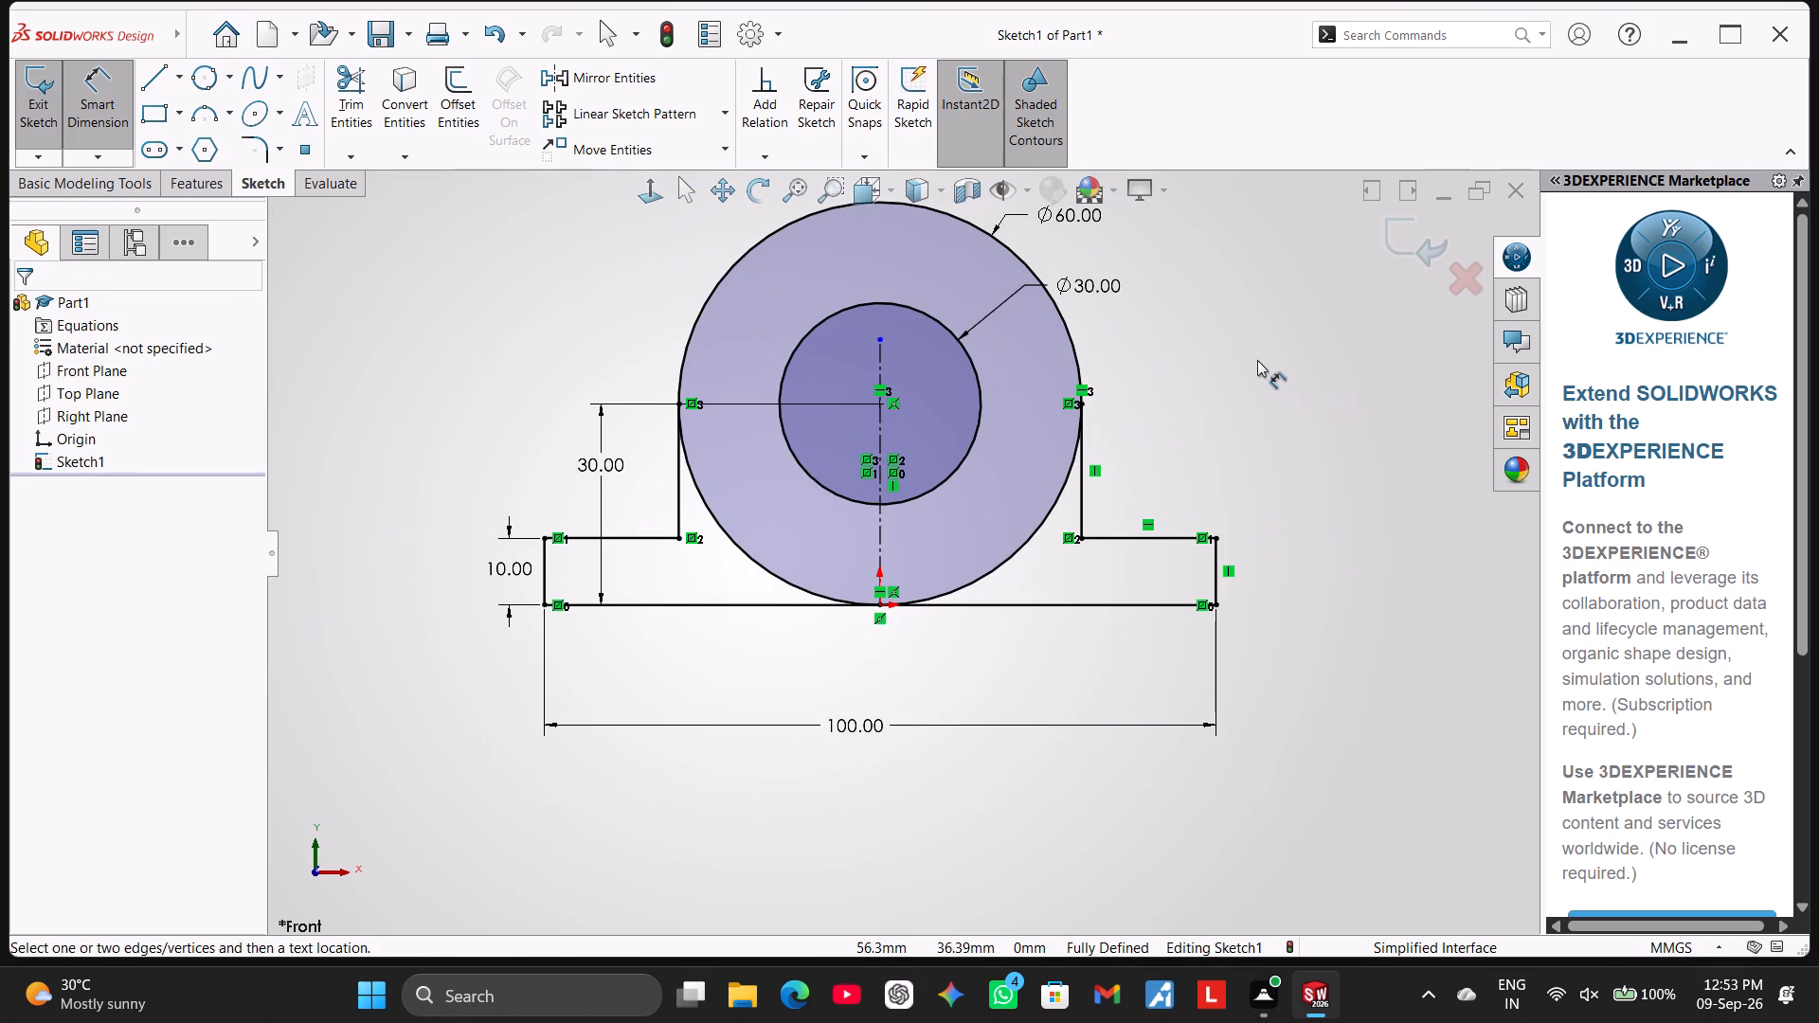
scroll(1257, 360, down, 2)
scroll(974, 612, up, 1)
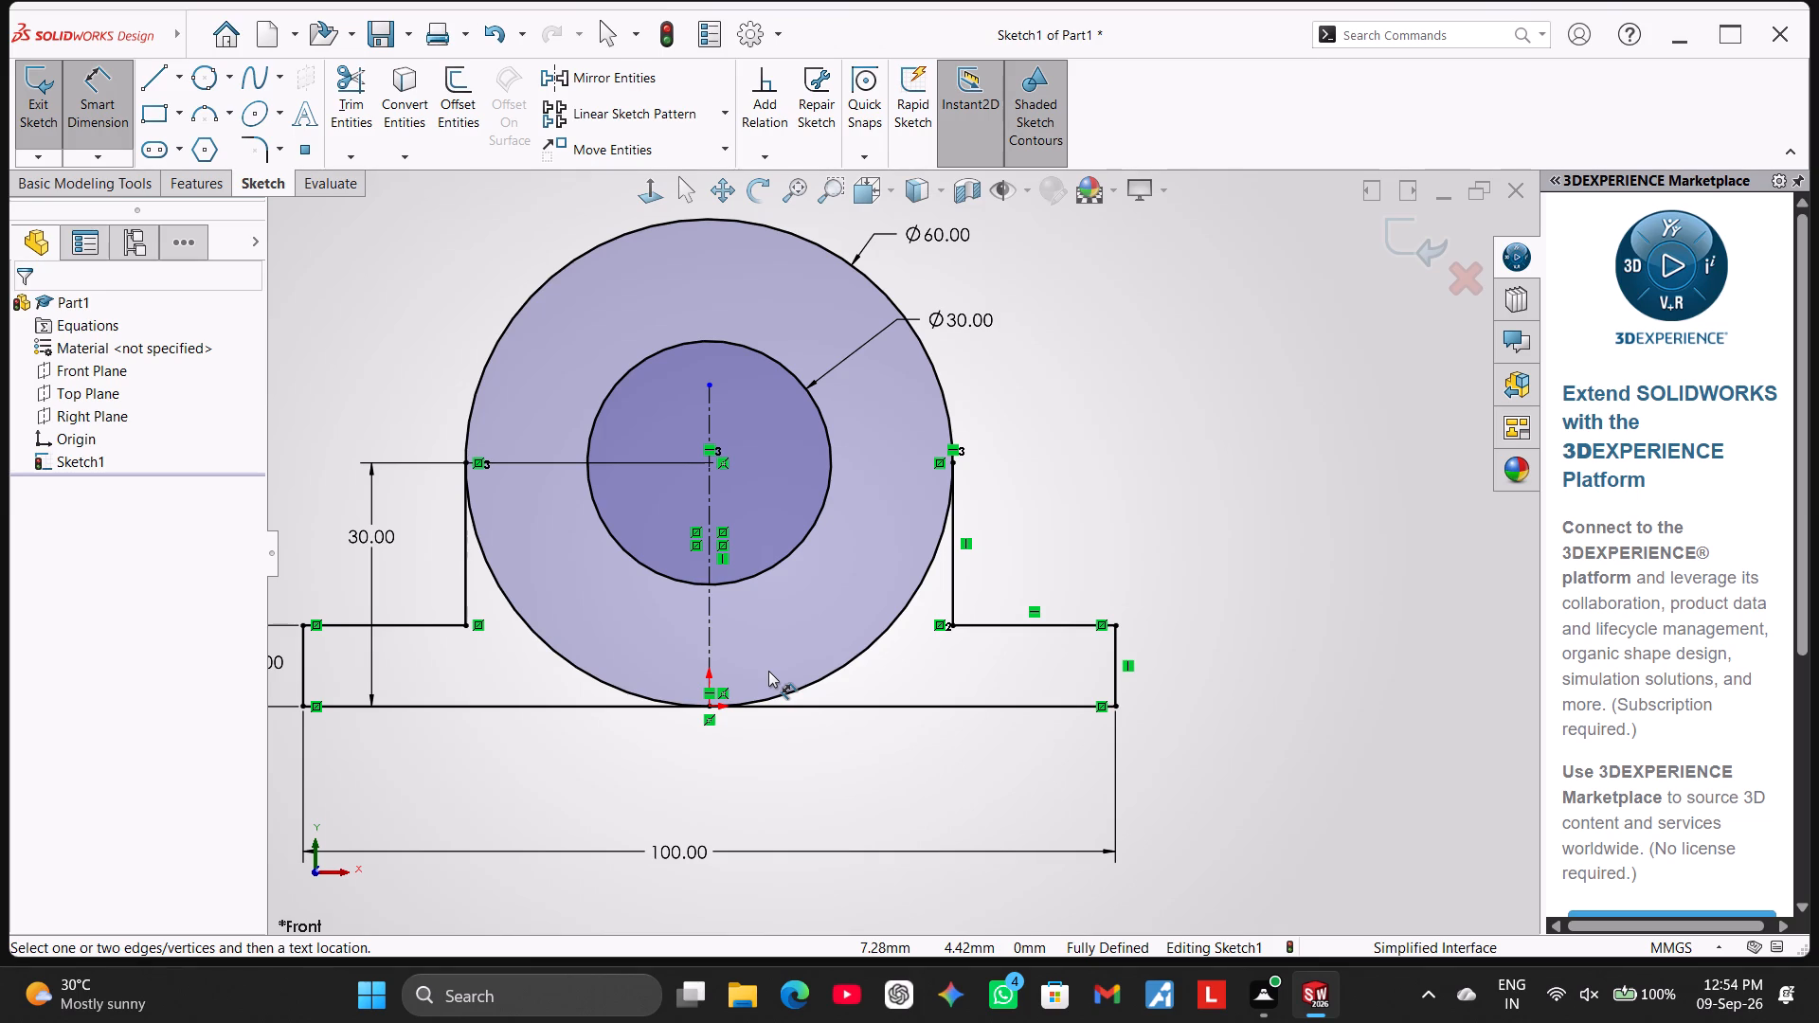
scroll(688, 560, up, 1)
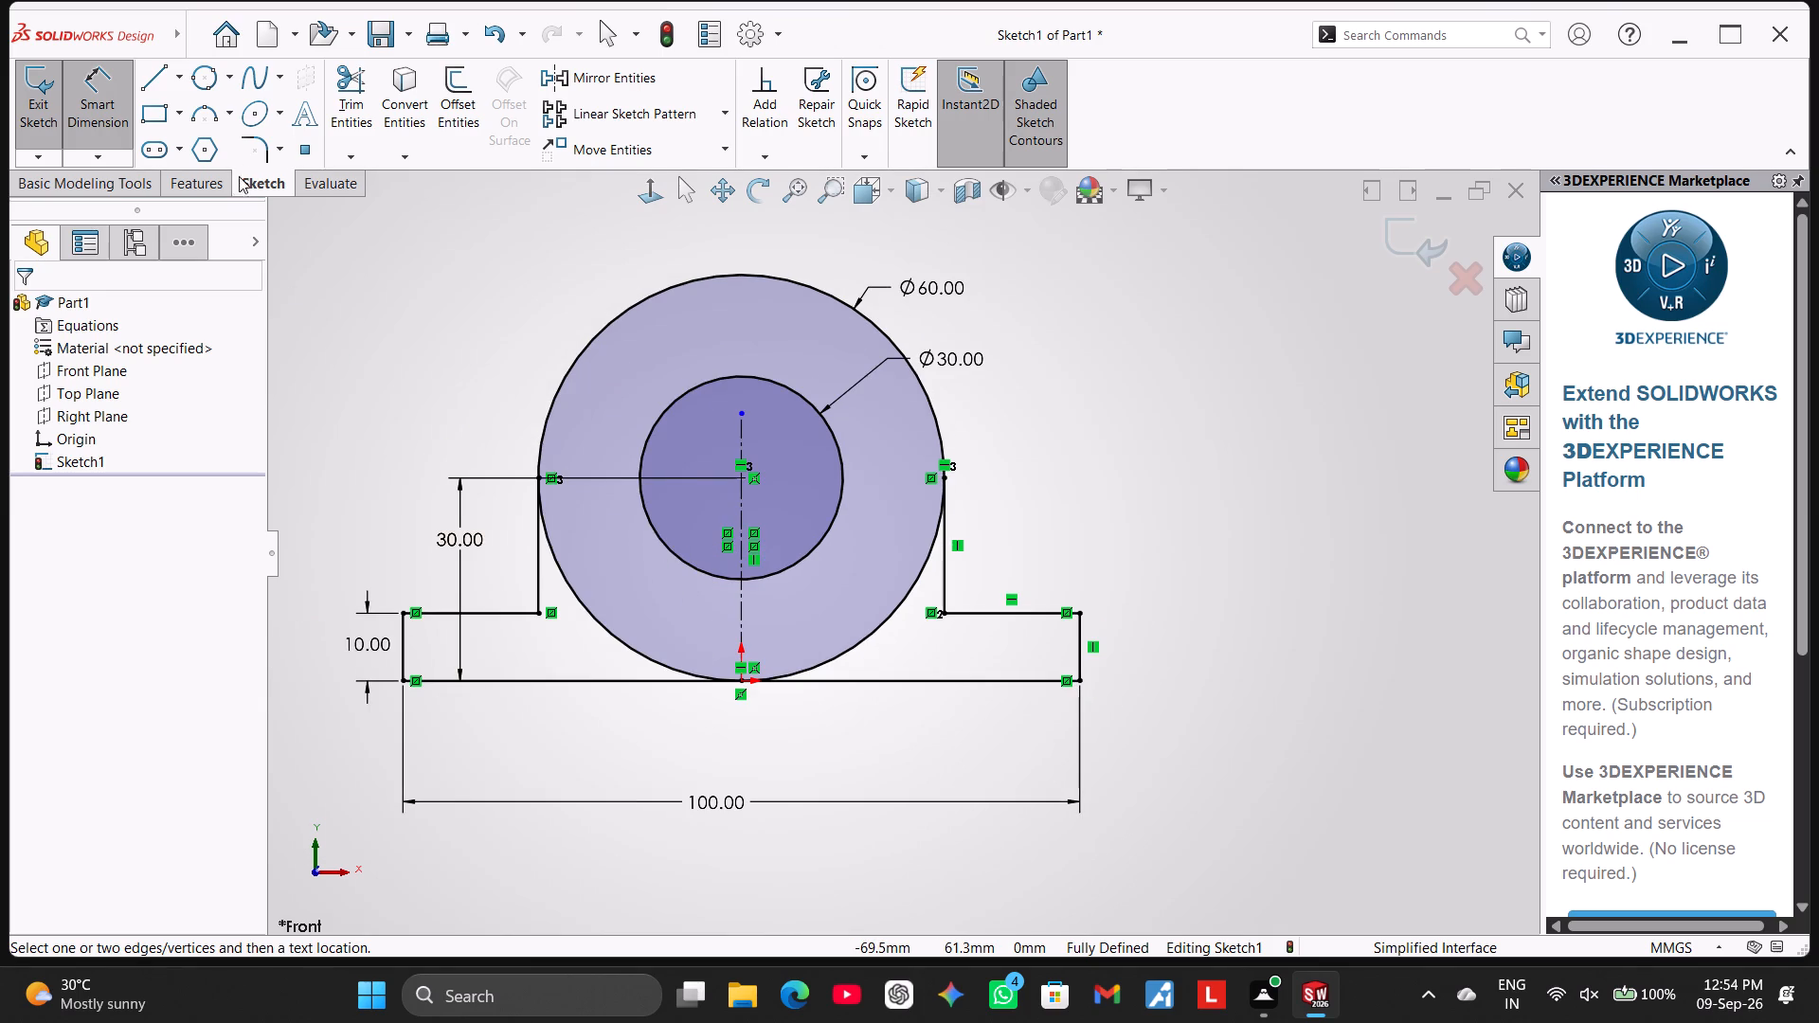
click(350, 94)
click(591, 614)
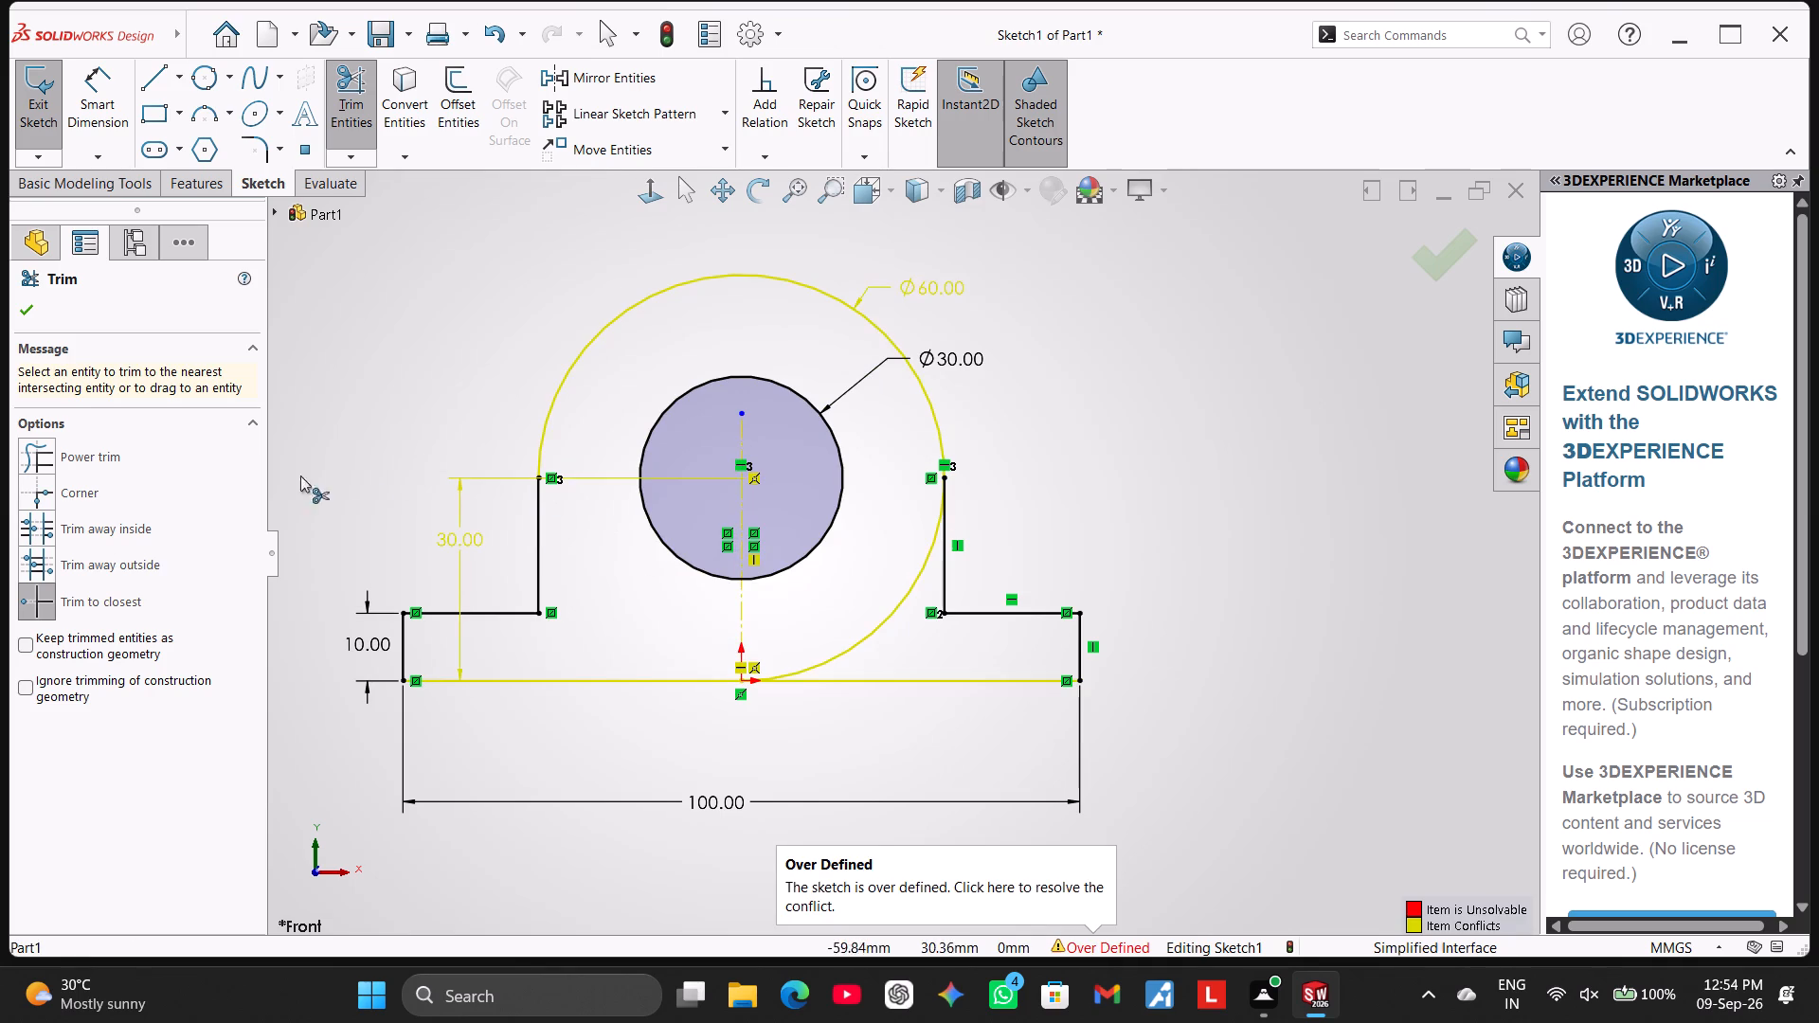
click(846, 652)
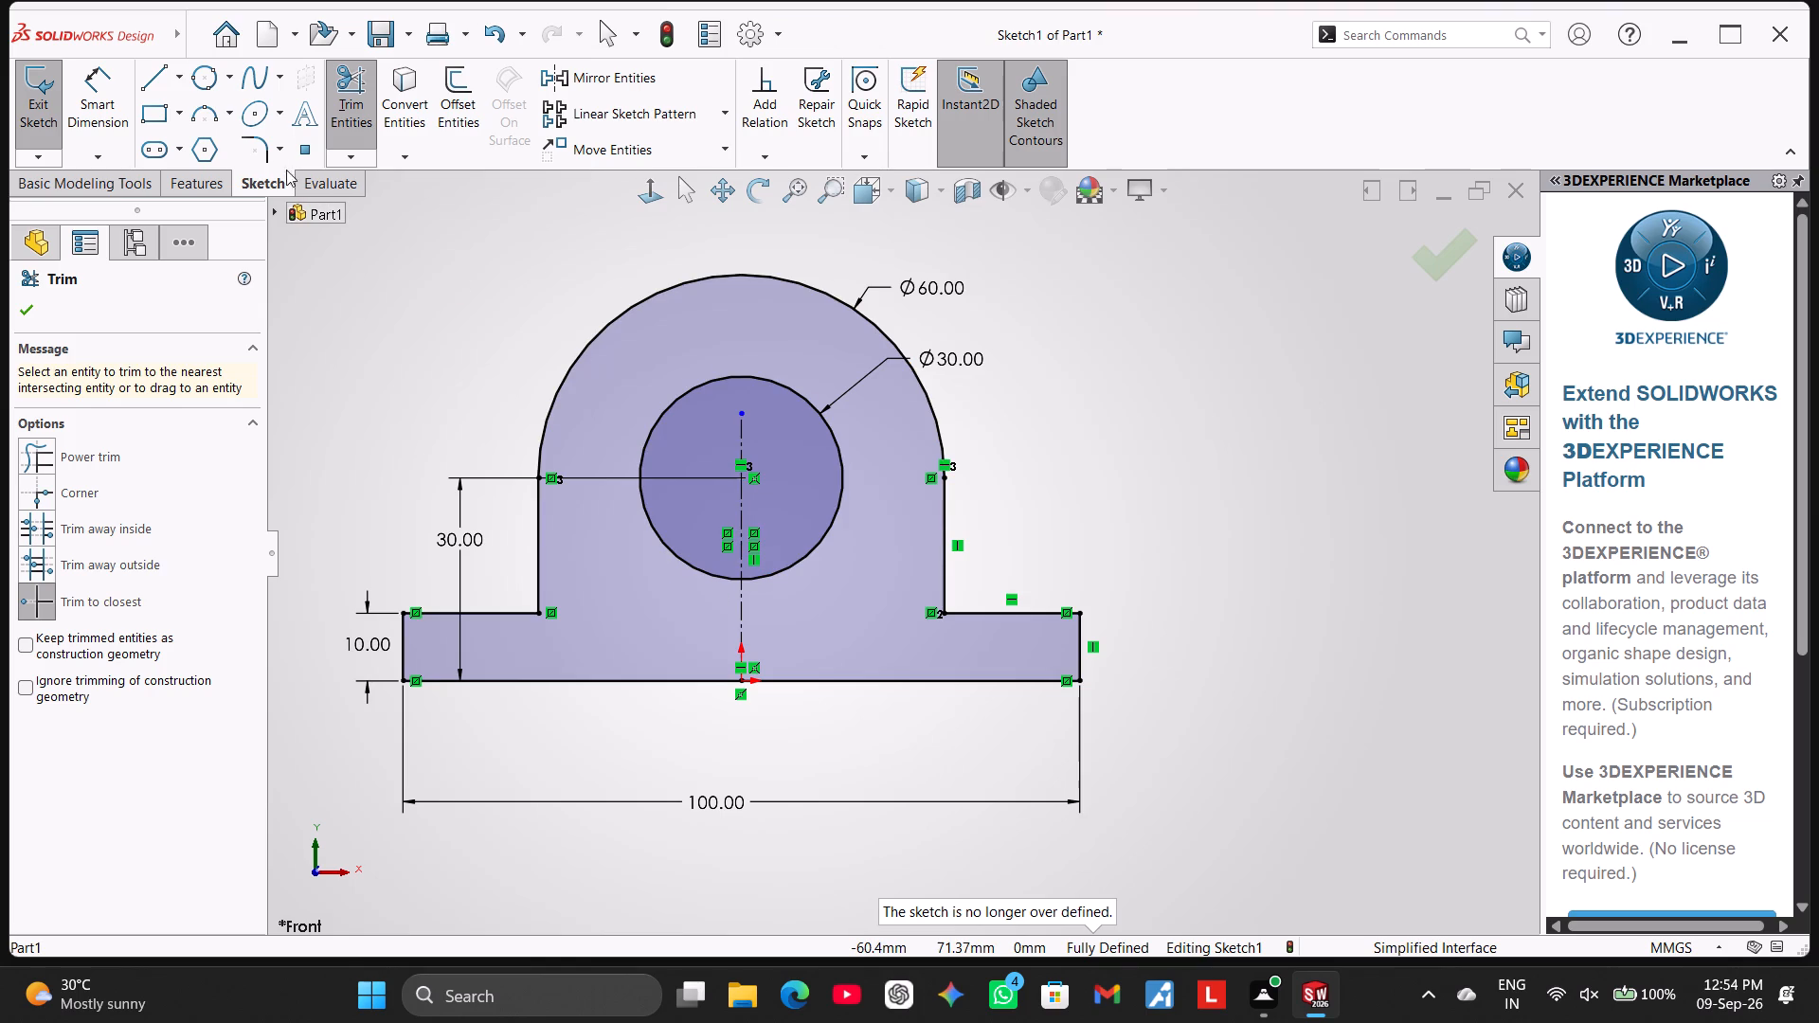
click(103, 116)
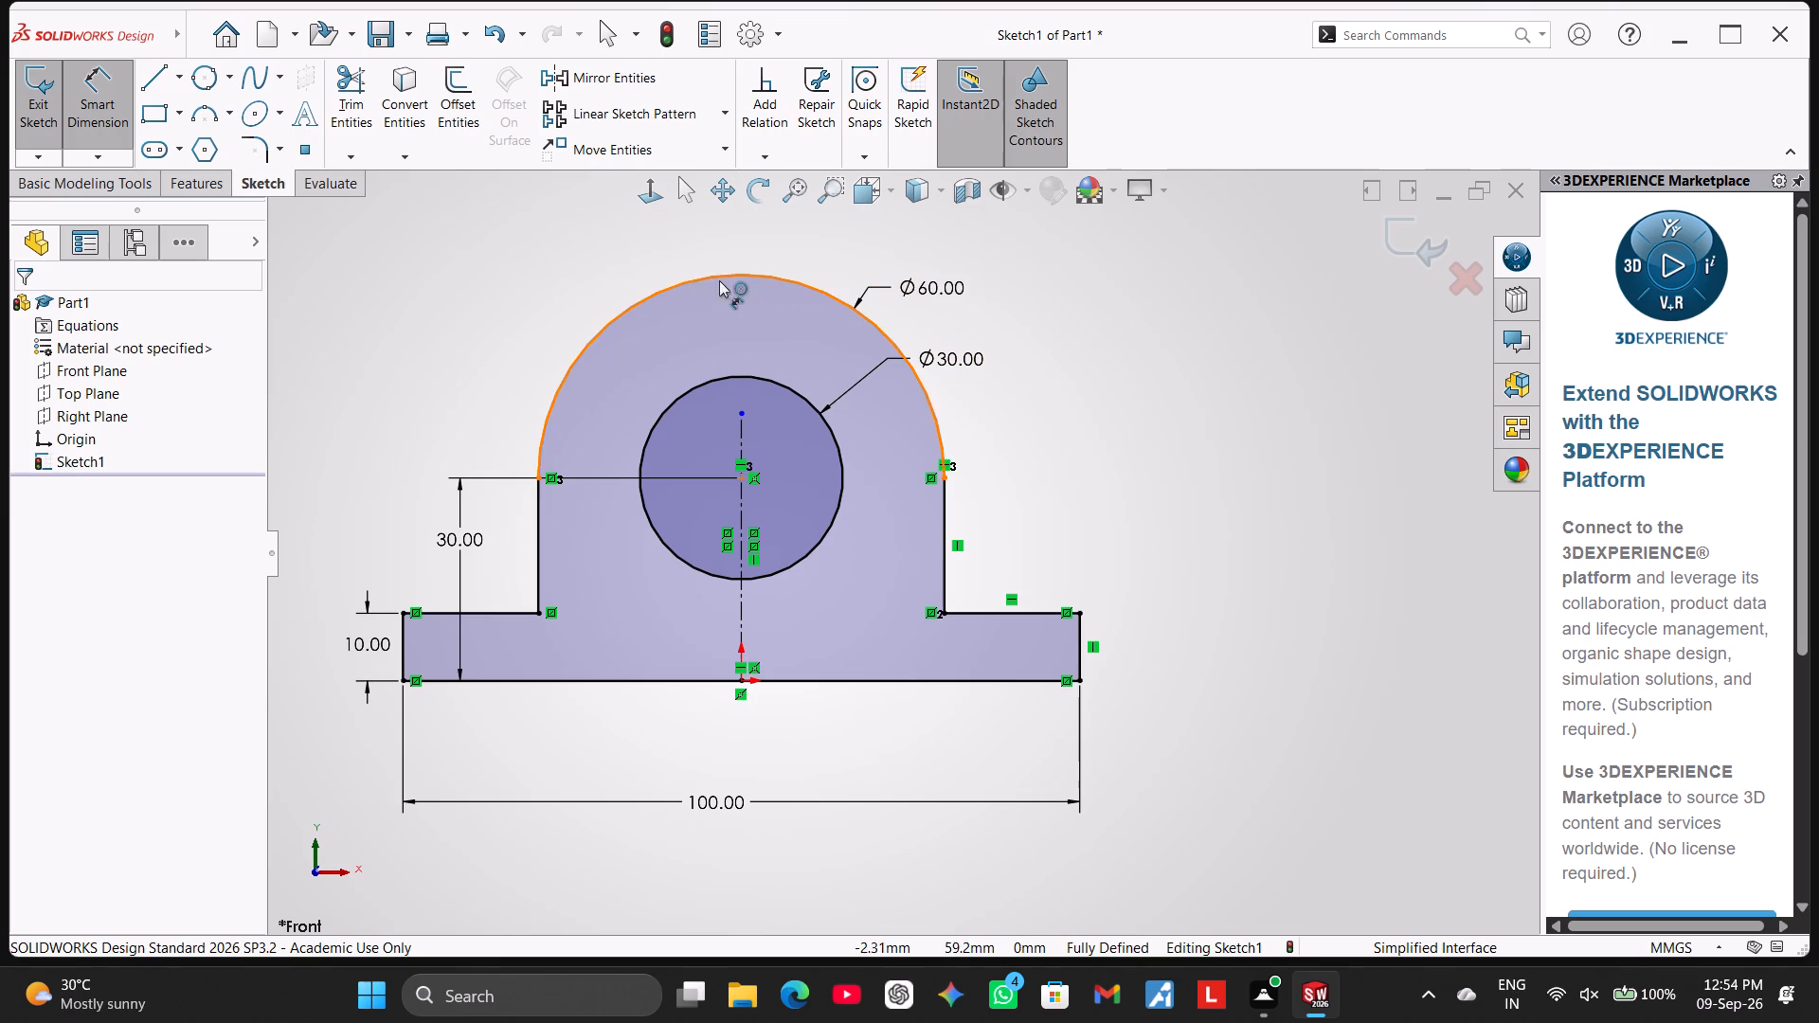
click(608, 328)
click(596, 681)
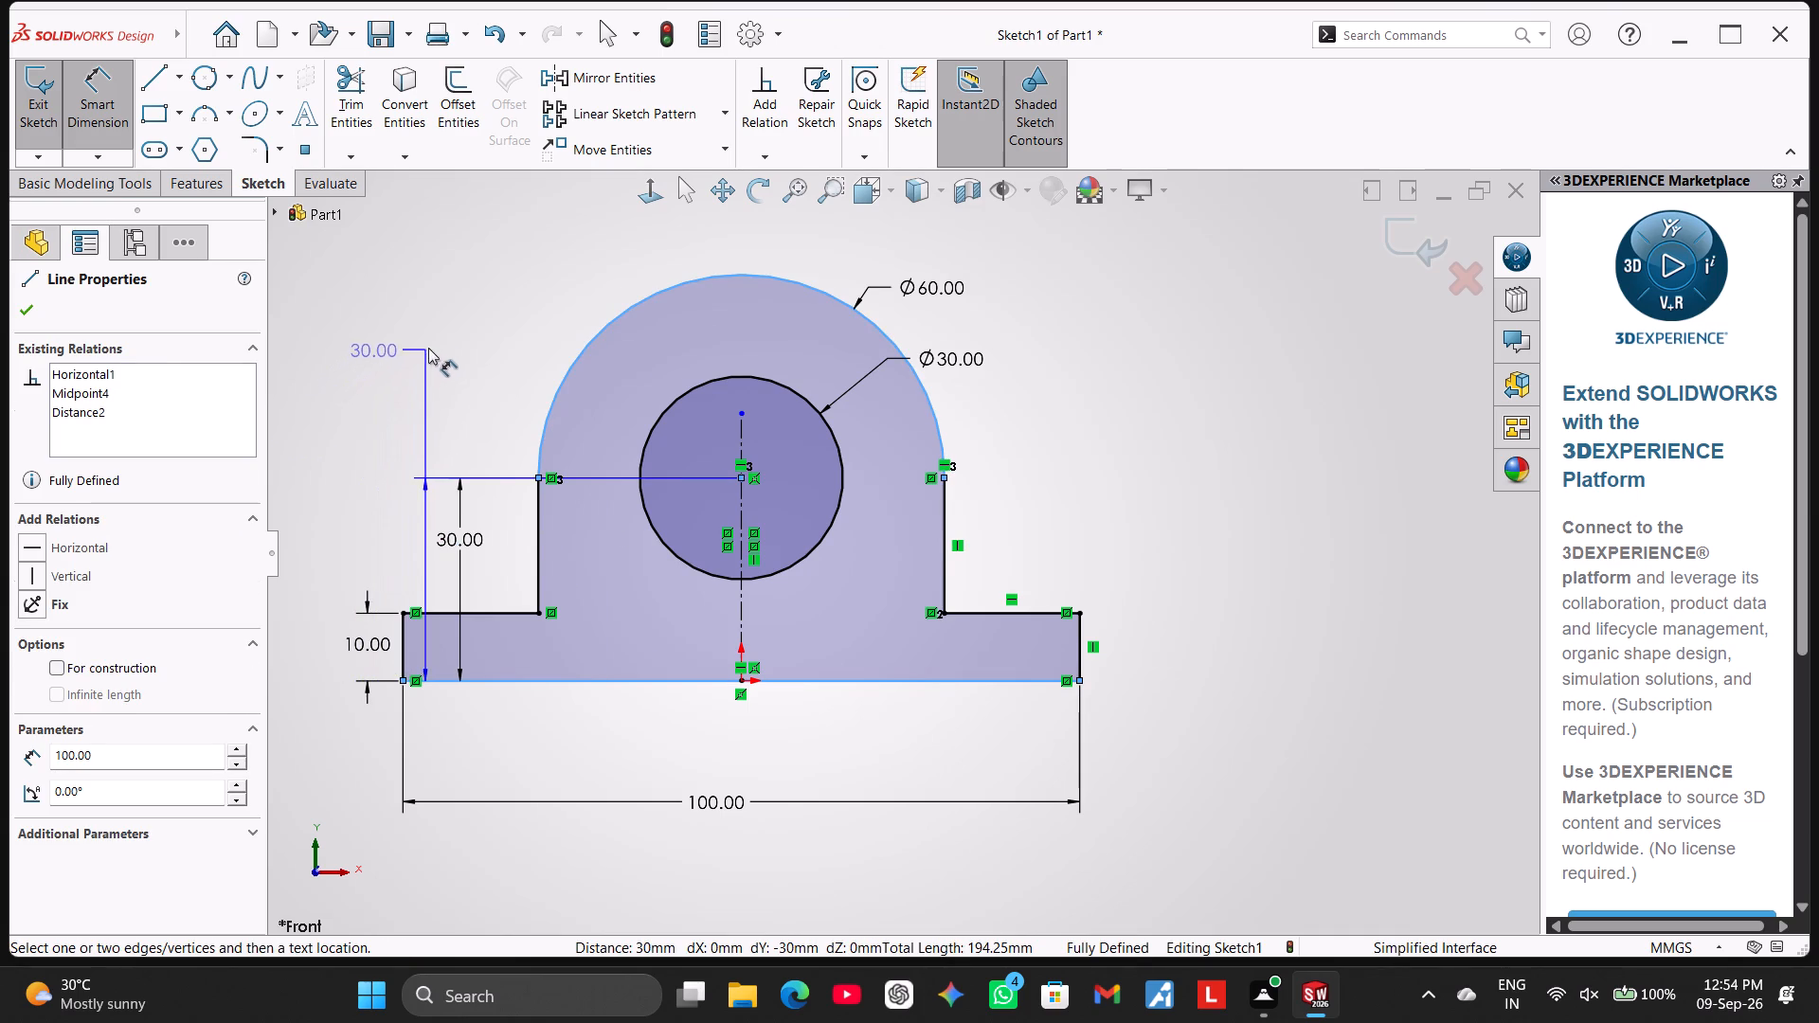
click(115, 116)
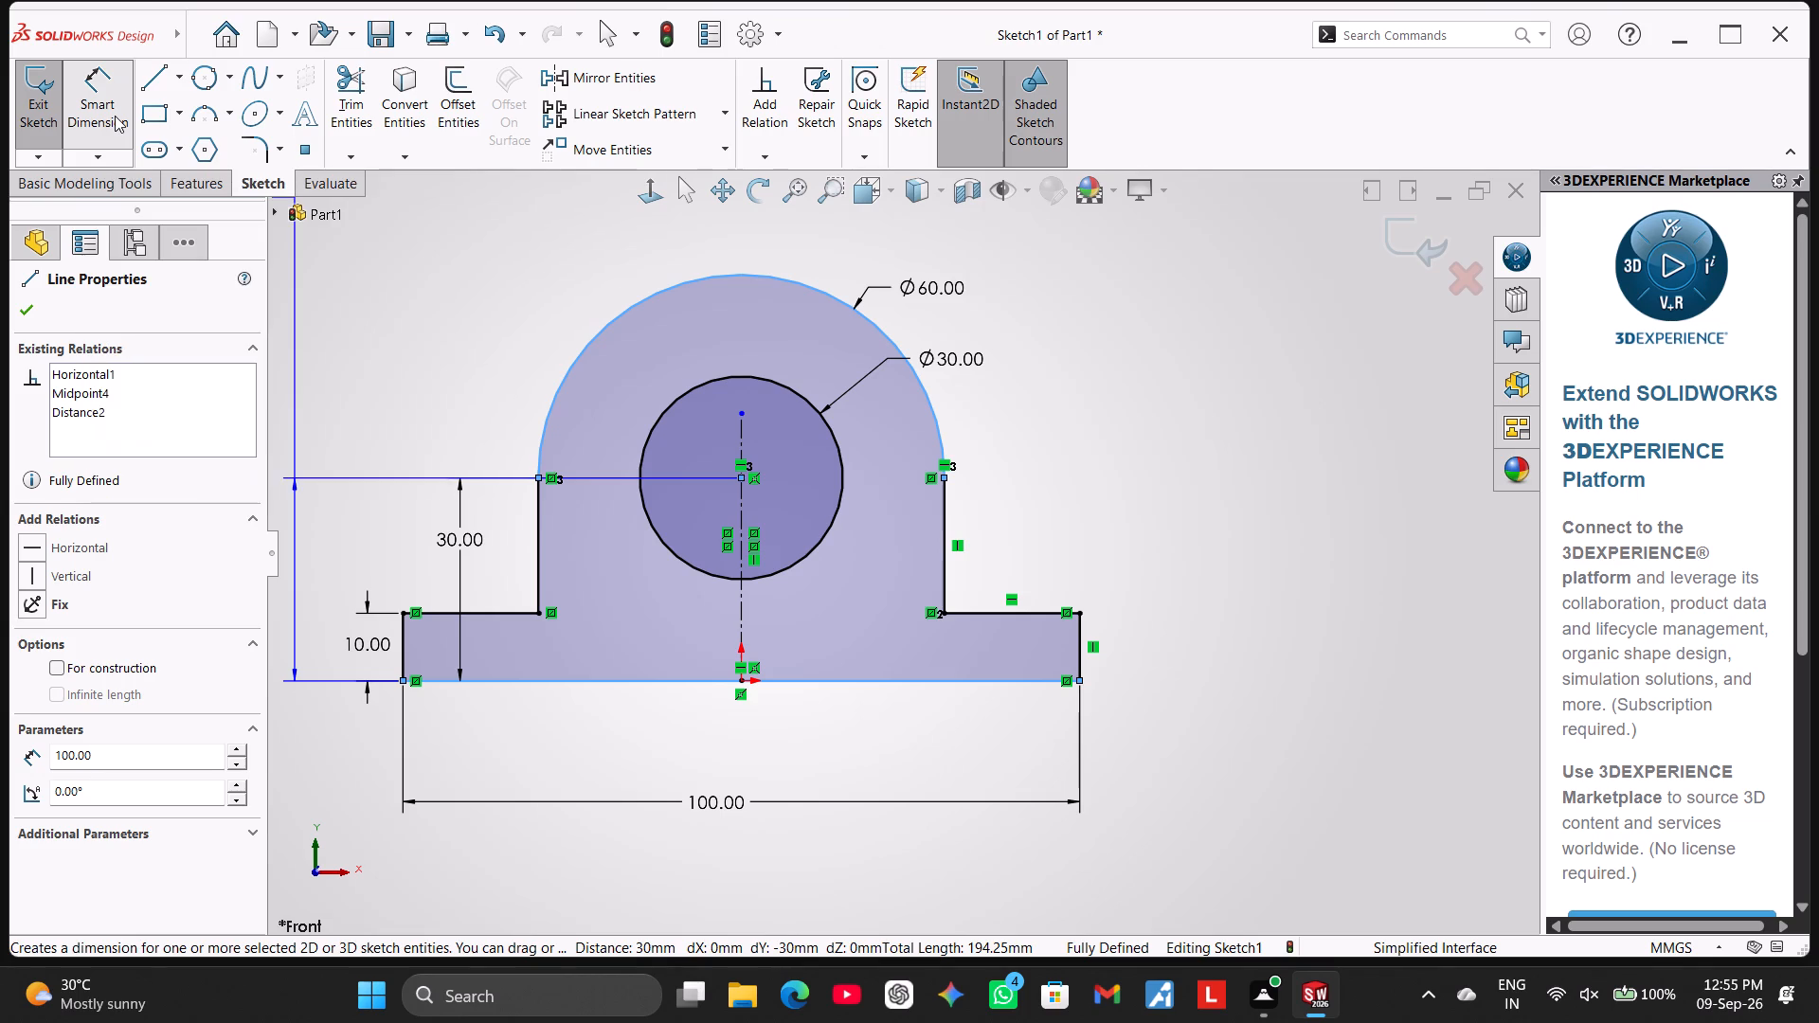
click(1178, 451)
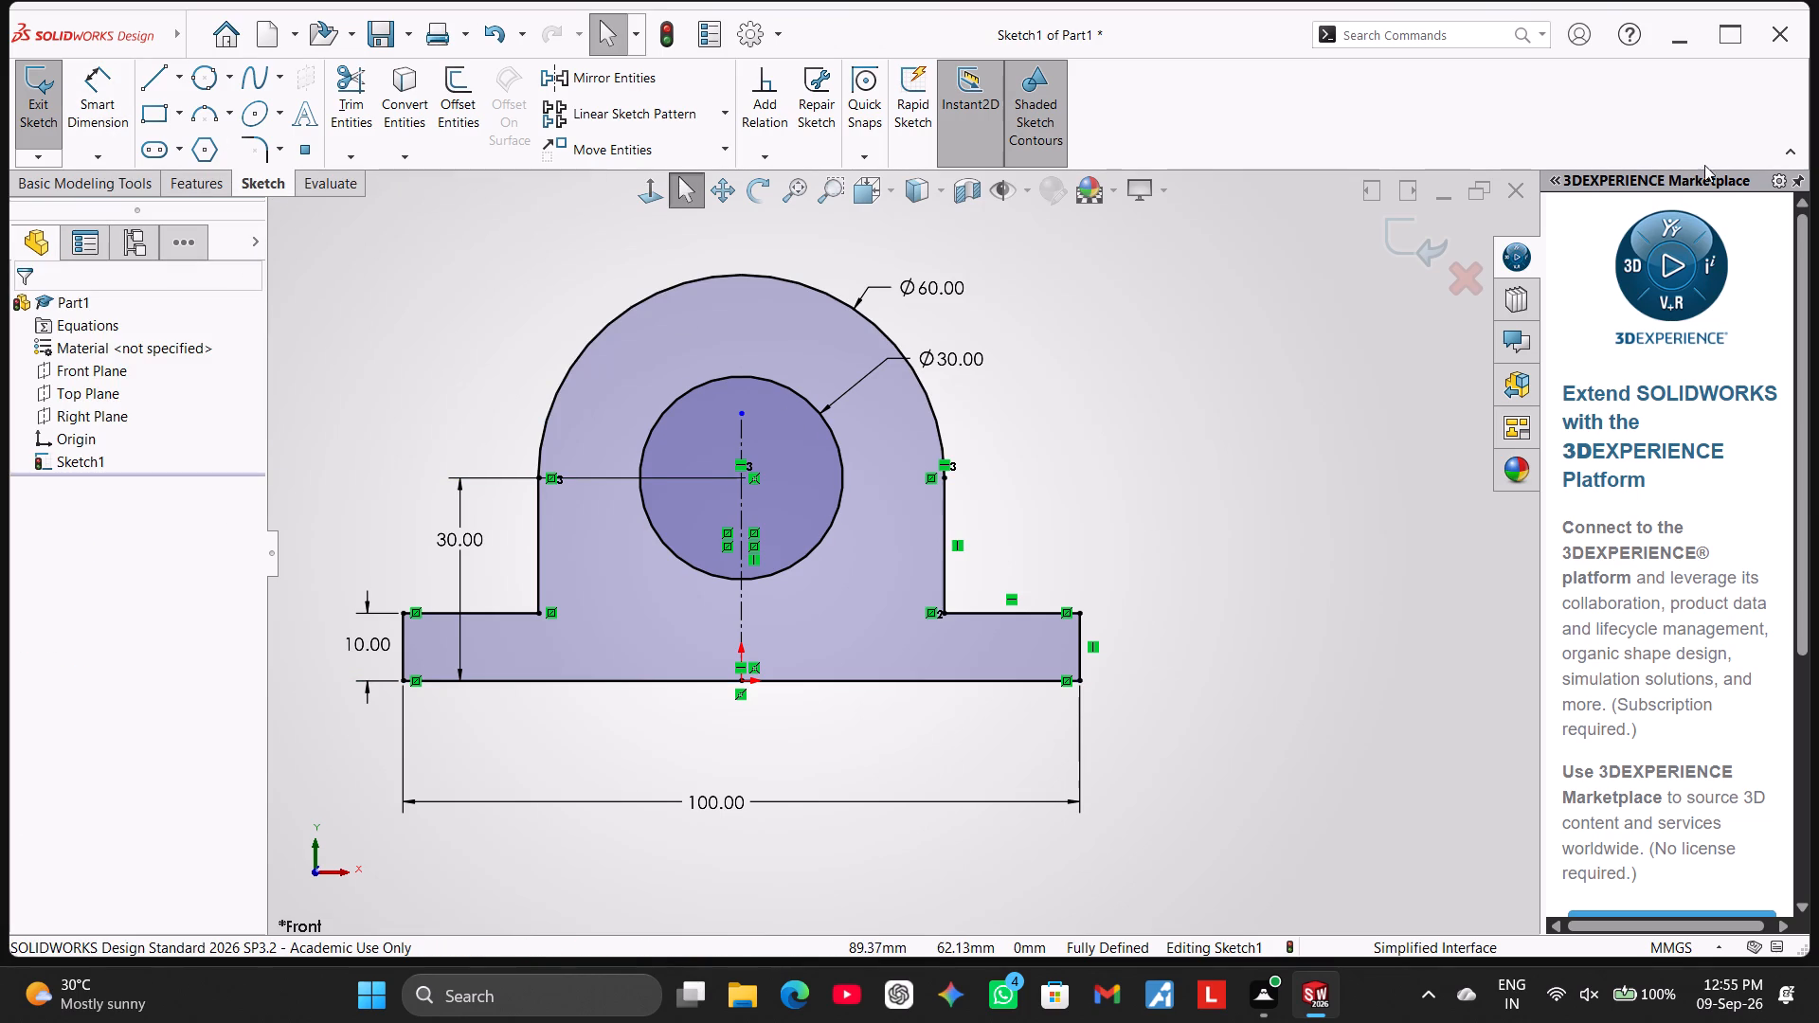
Start a Boss-Extrude of the bracket profile from the sketch plane, with the inner circle left as a through hole.
click(189, 183)
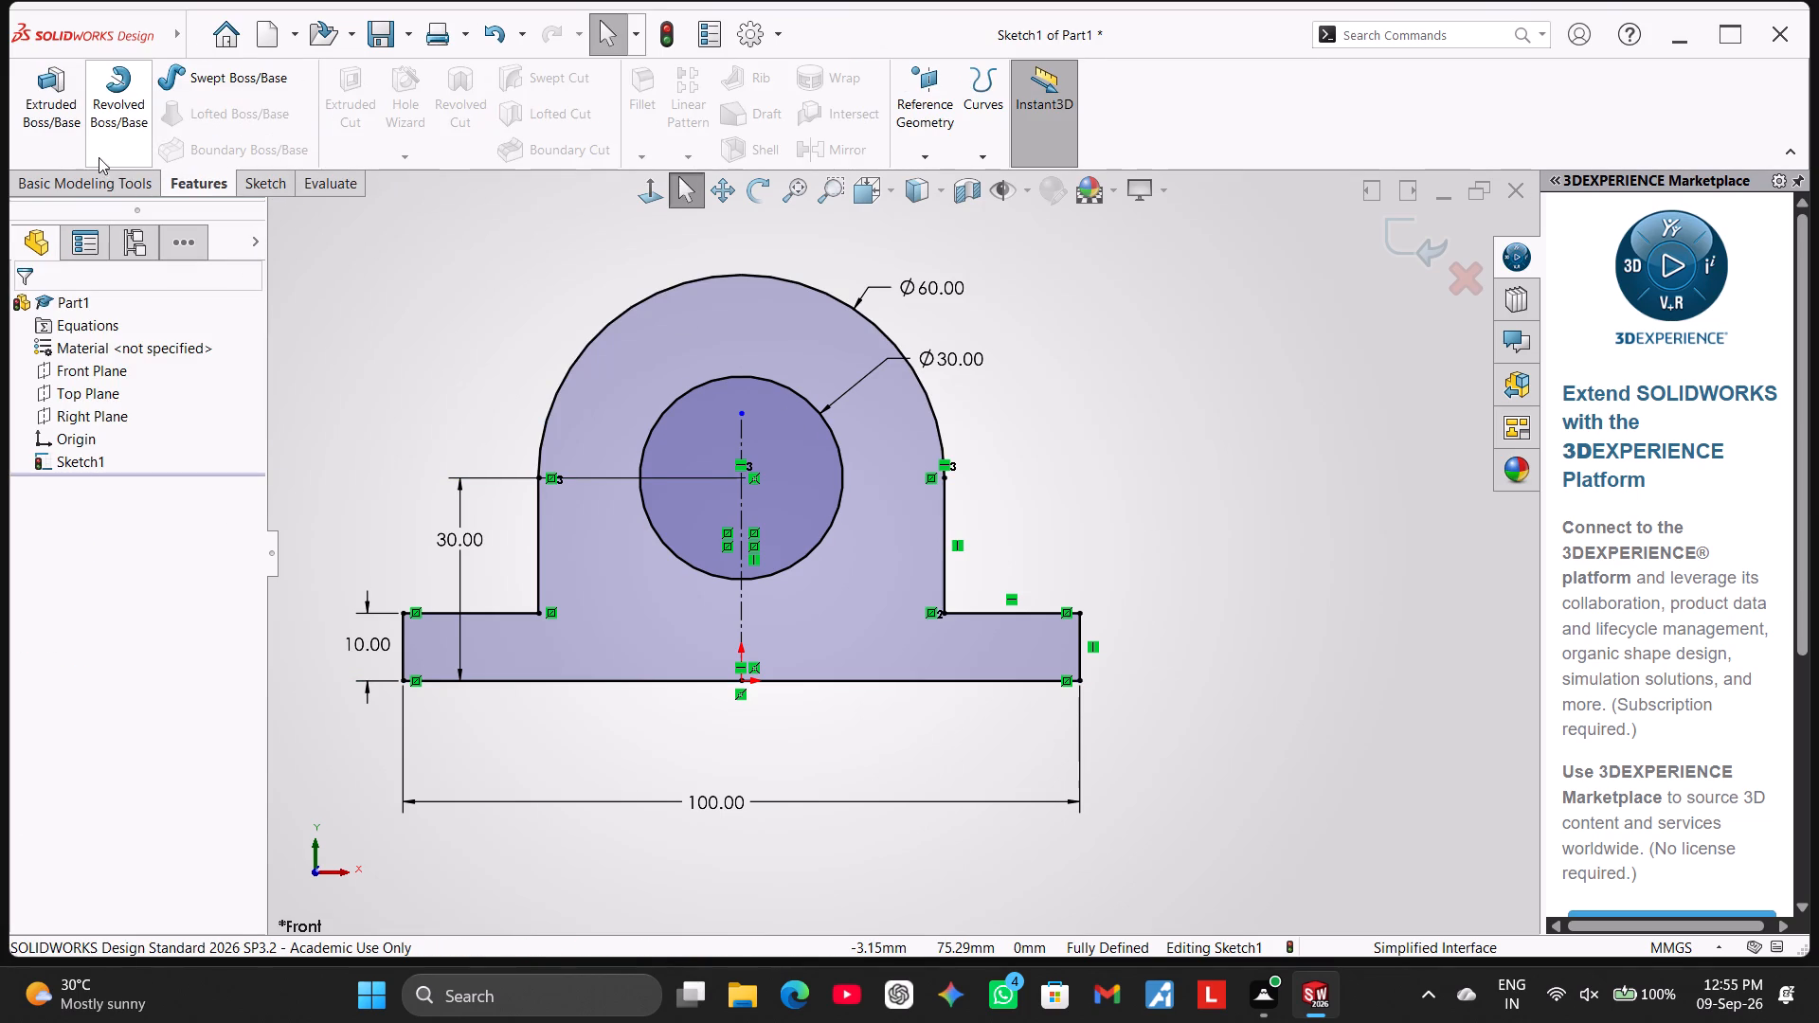
click(37, 119)
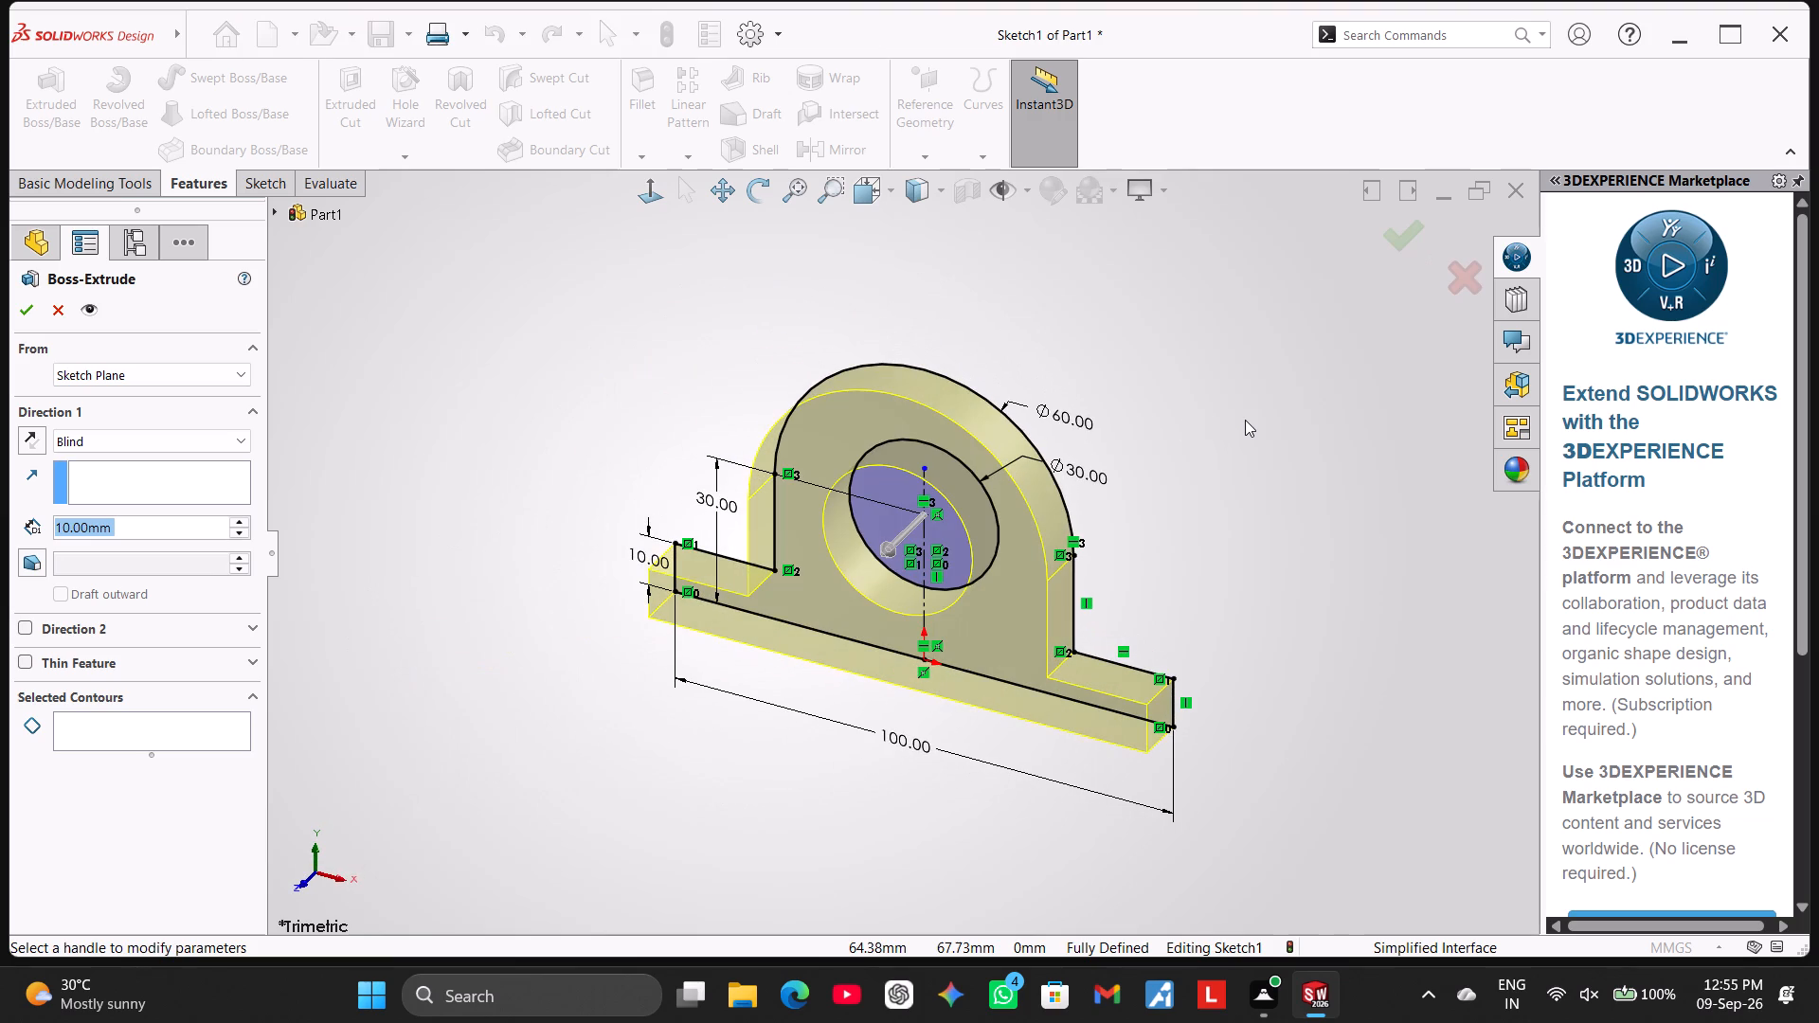
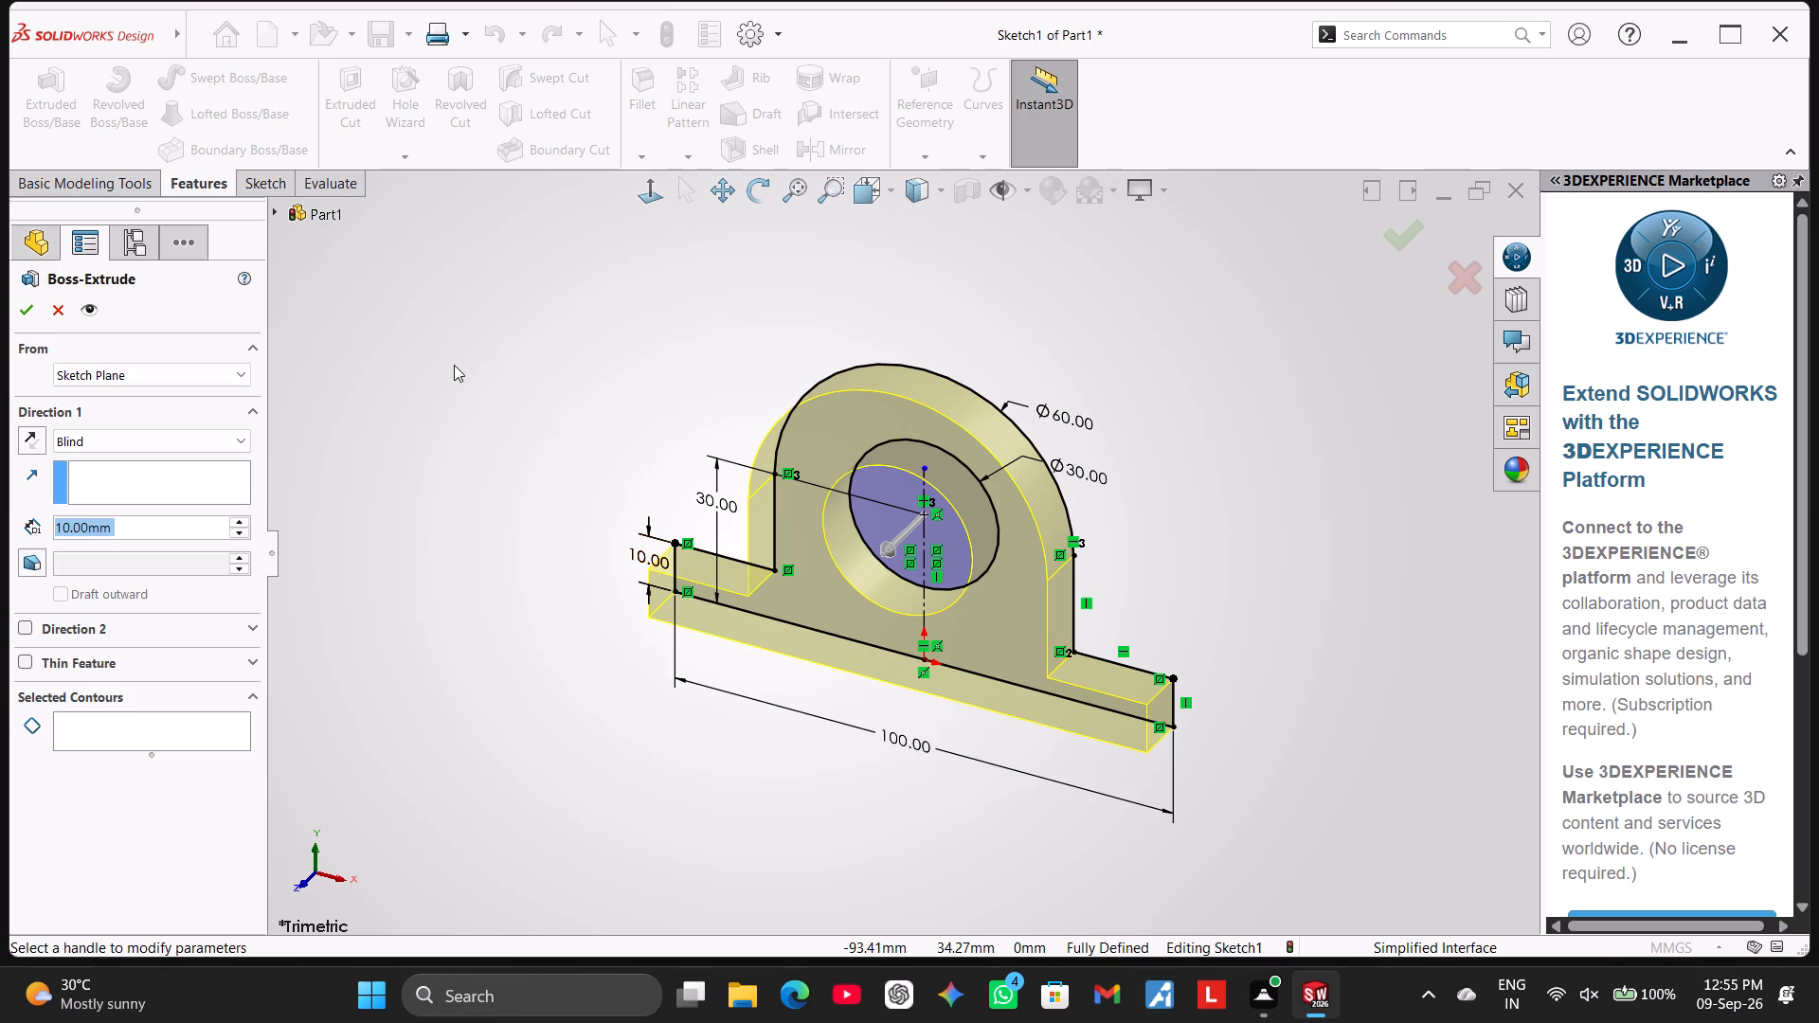
Cancel the extrude and sketch a horizontal 60 mm line joining the inner corners of the two base flanges, dividing base from upper profile.
click(66, 304)
click(253, 184)
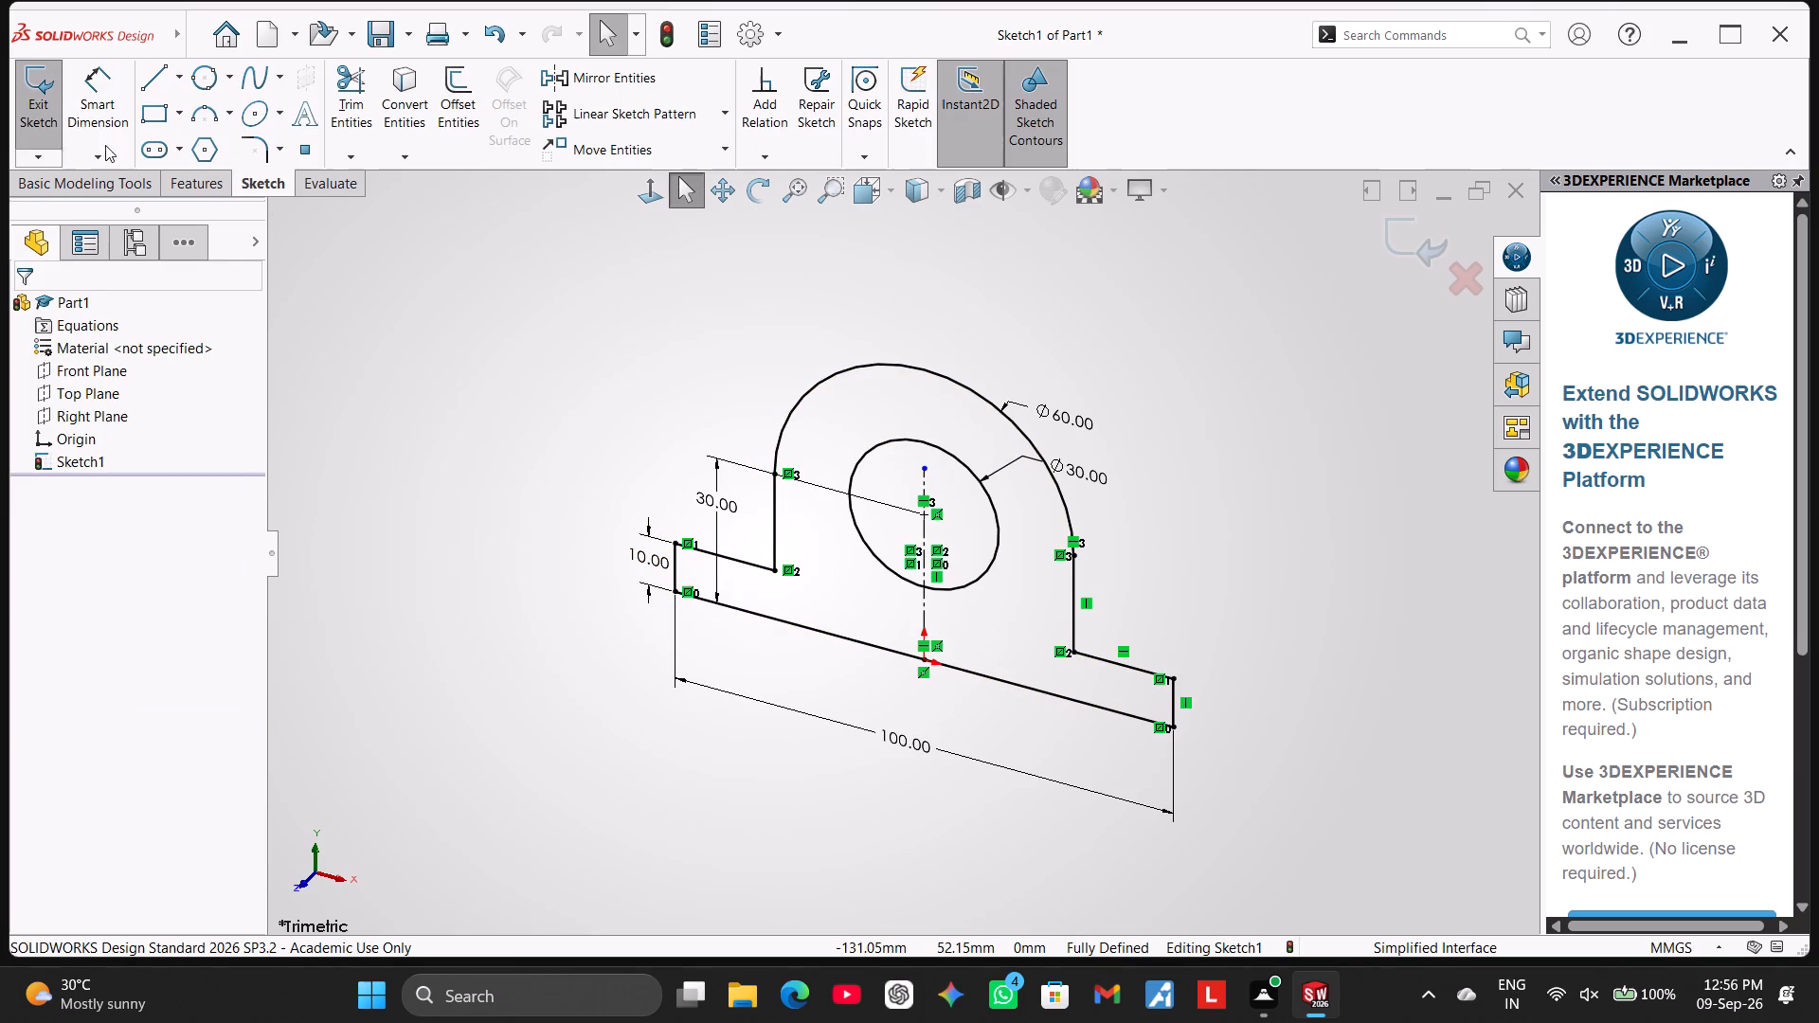
click(154, 75)
click(777, 572)
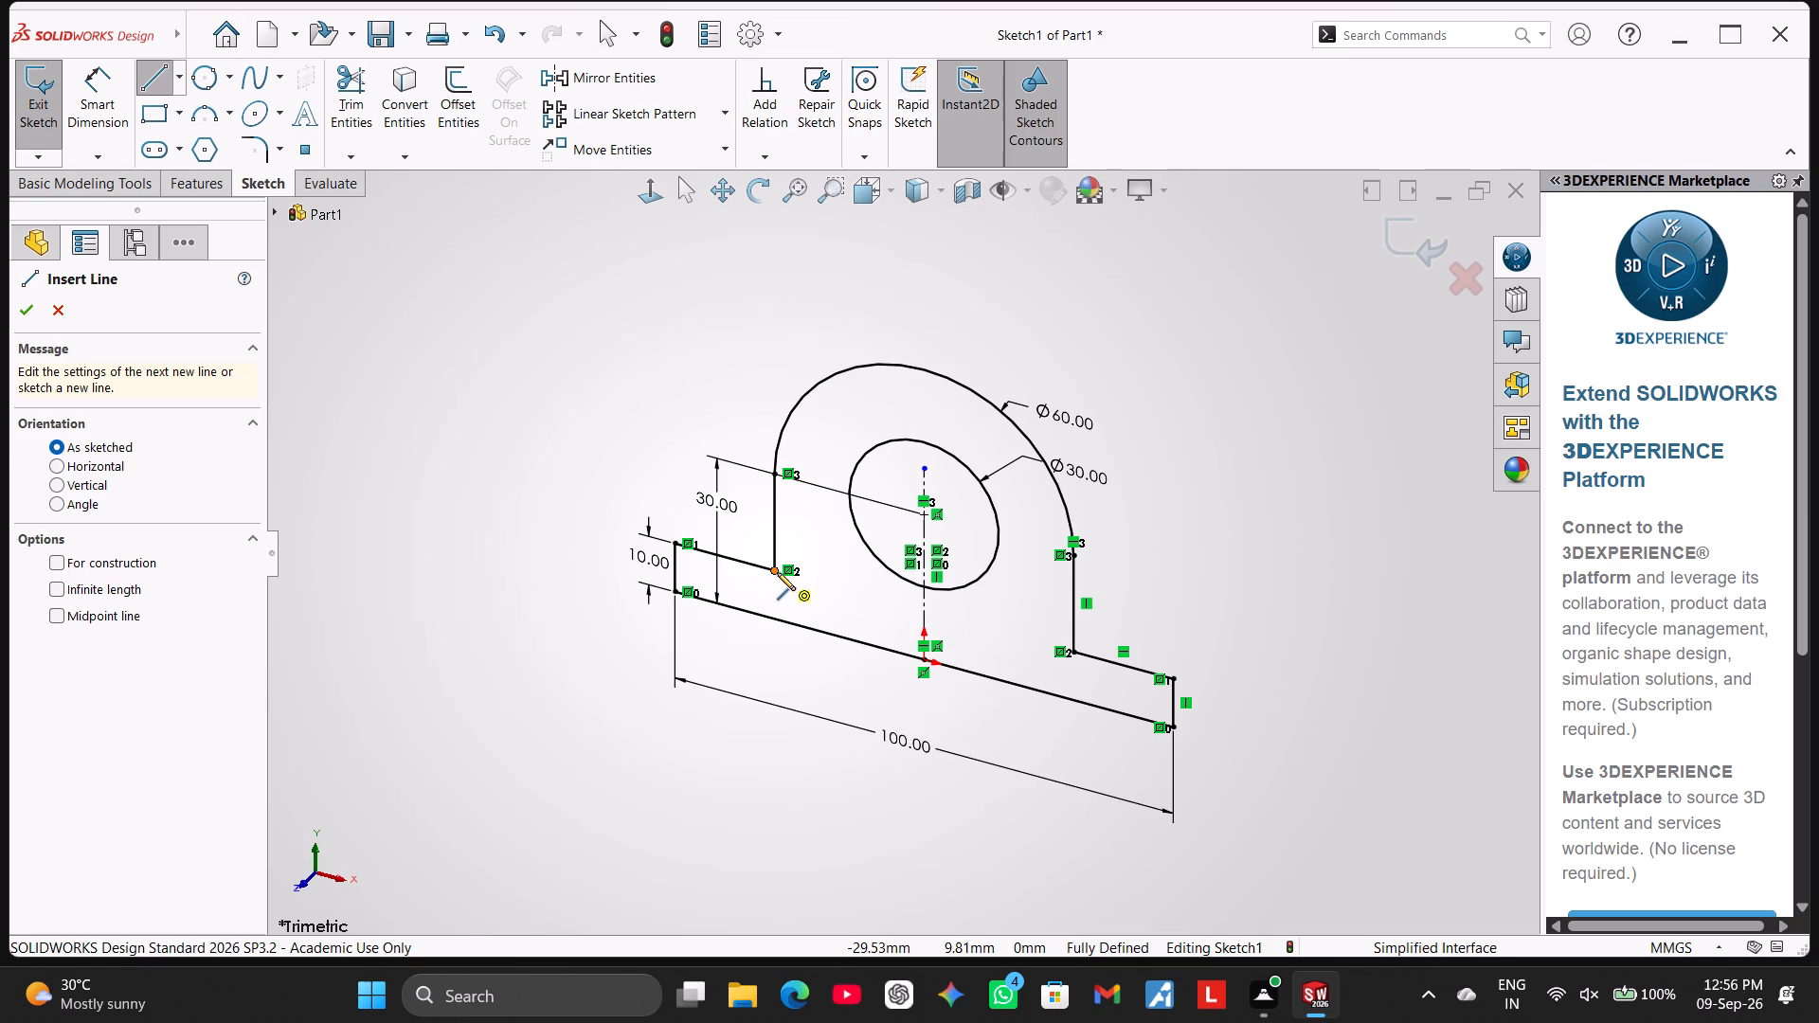
scroll(1079, 666, down, 3)
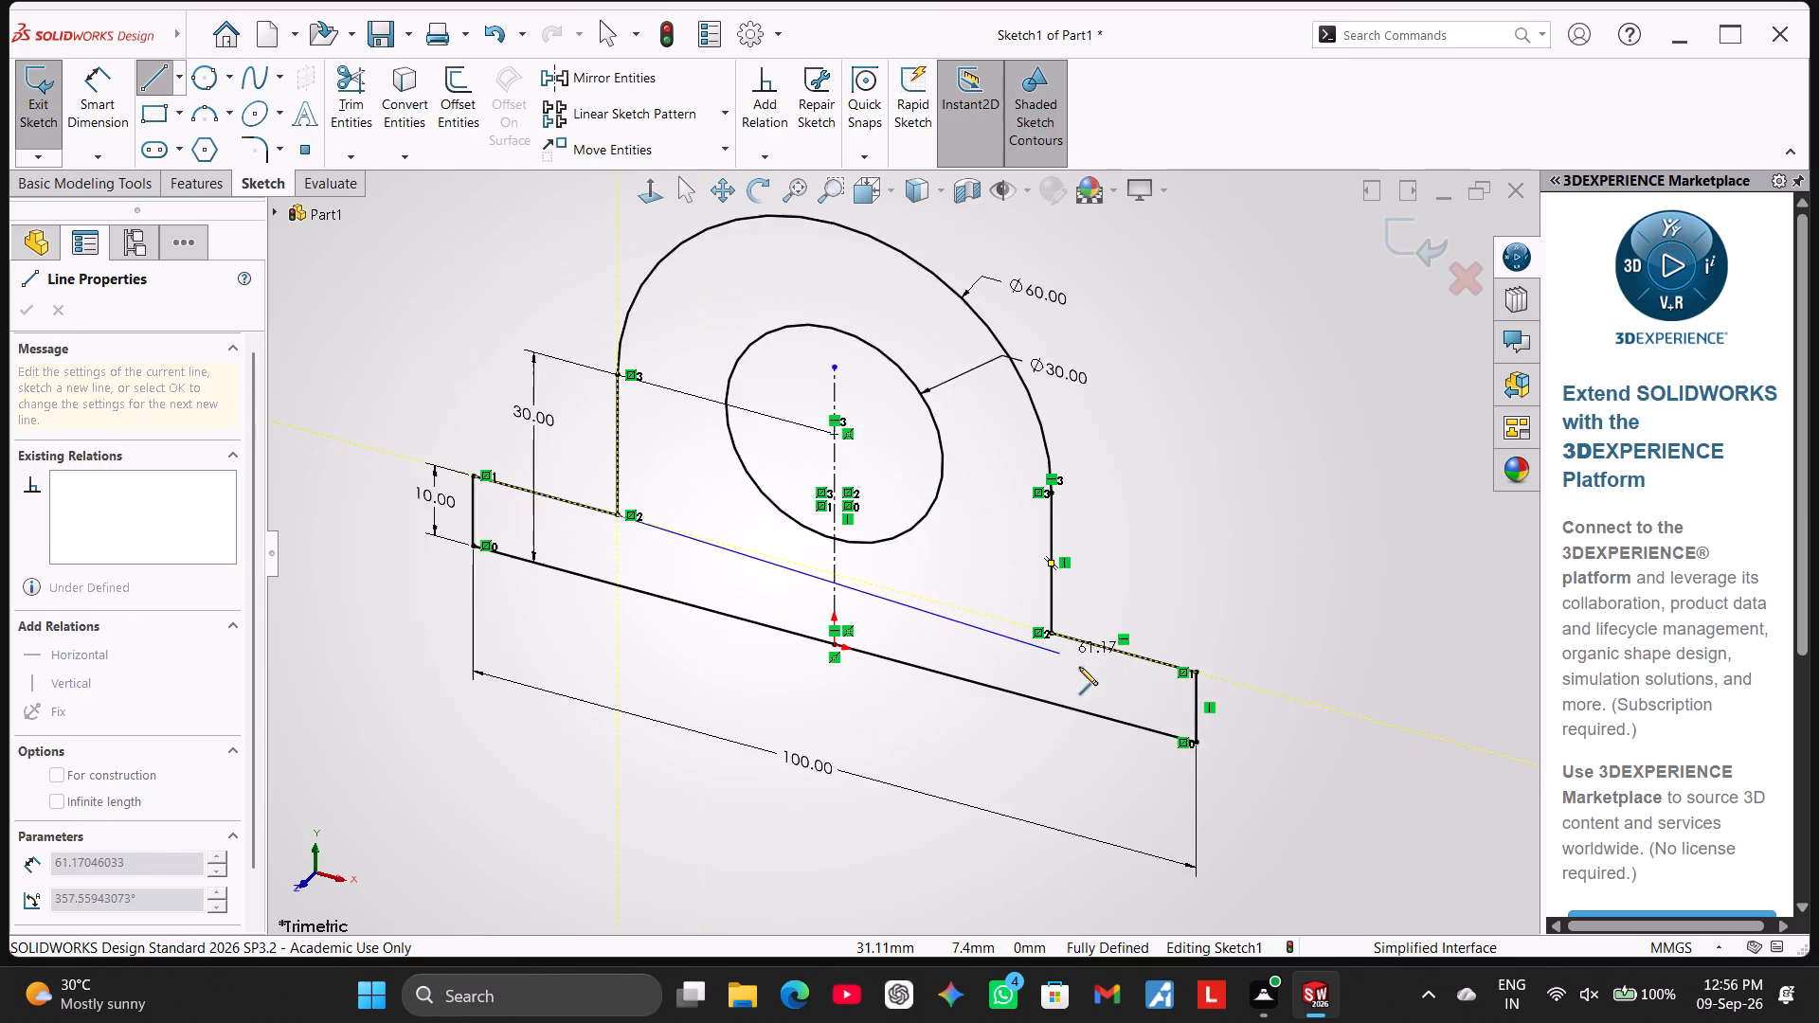
click(1033, 621)
right_click(1125, 538)
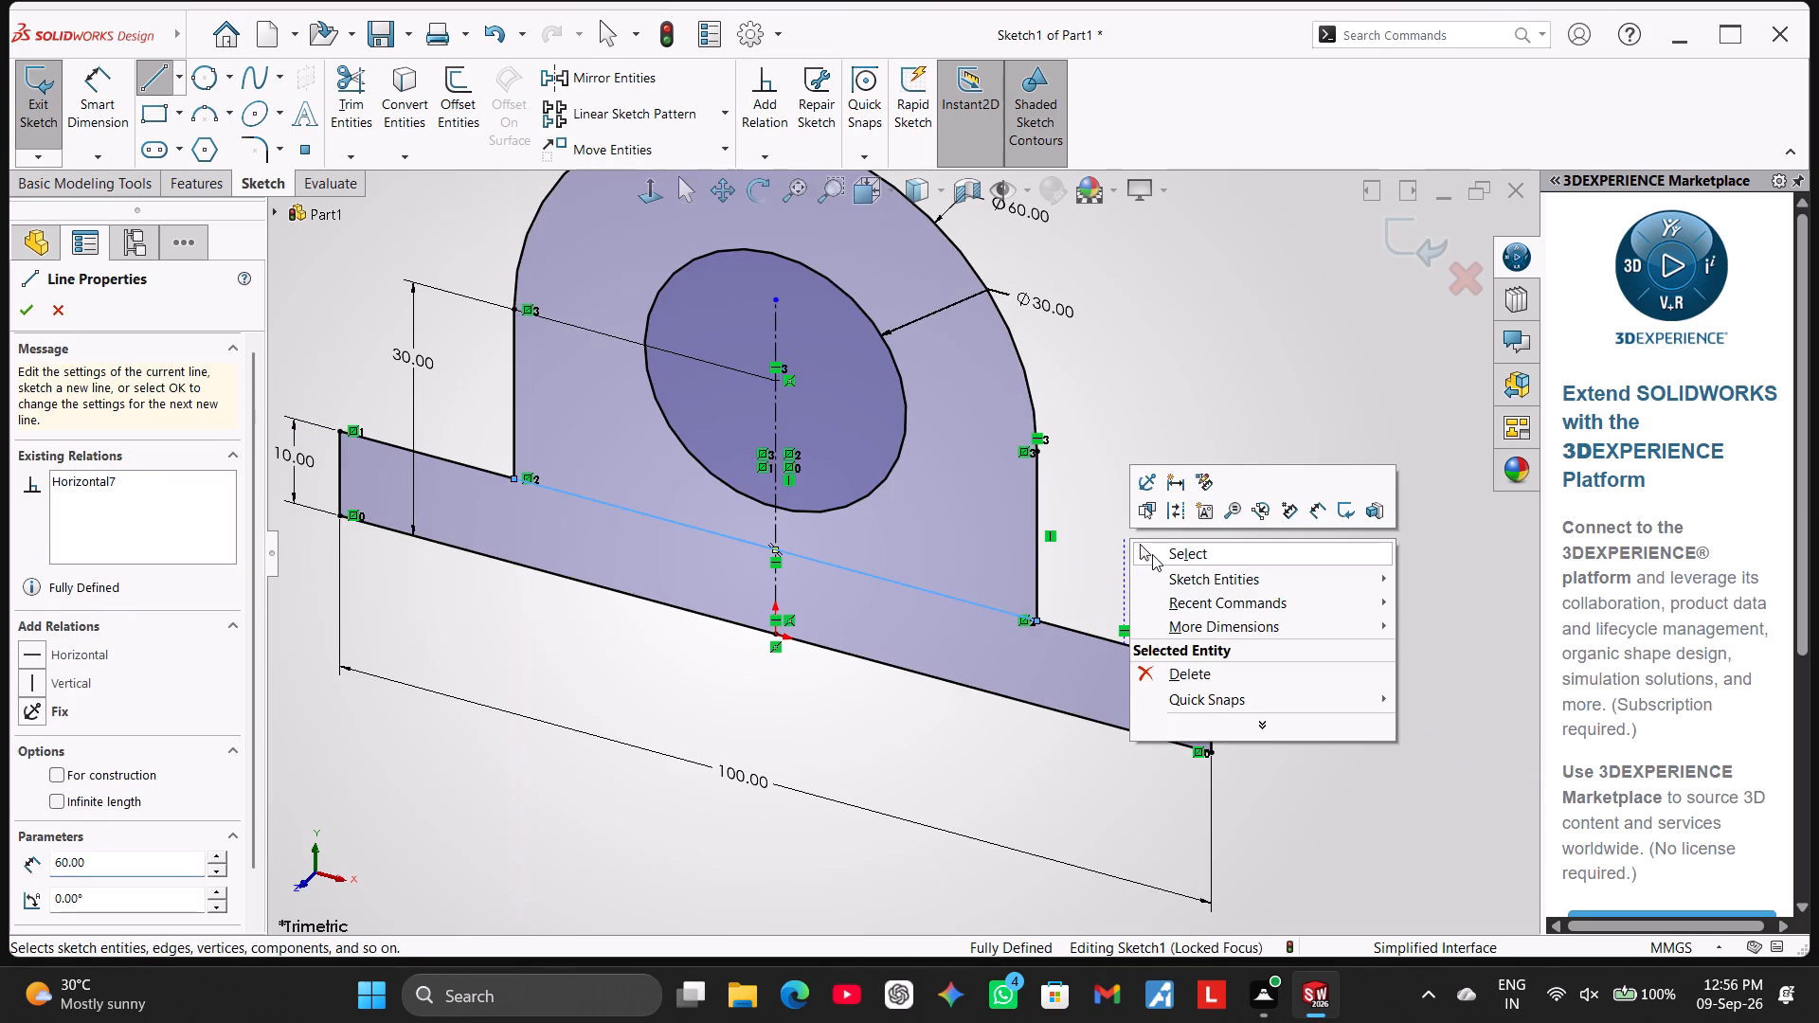
click(1152, 554)
Extrude the two base regions of the sketch as a boss with a Mid Plane depth of 50 mm.
middle_drag(726, 688, 651, 673)
scroll(726, 688, down, 1)
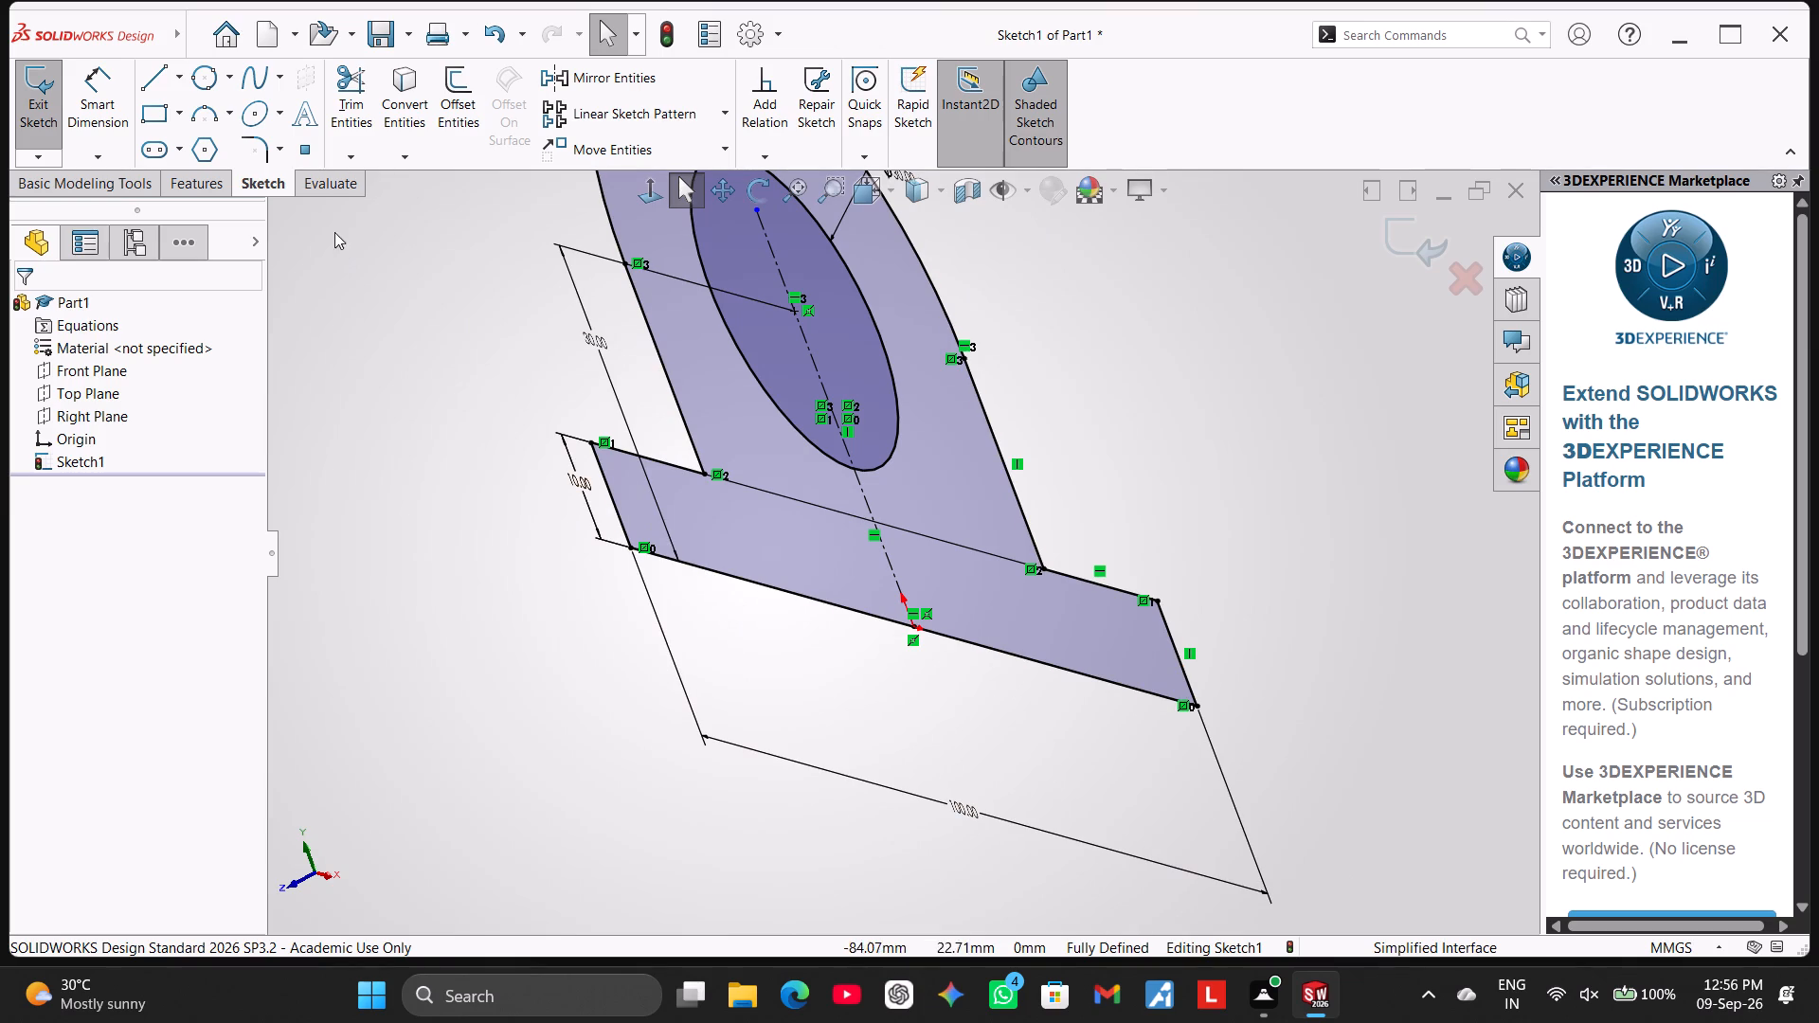
click(205, 191)
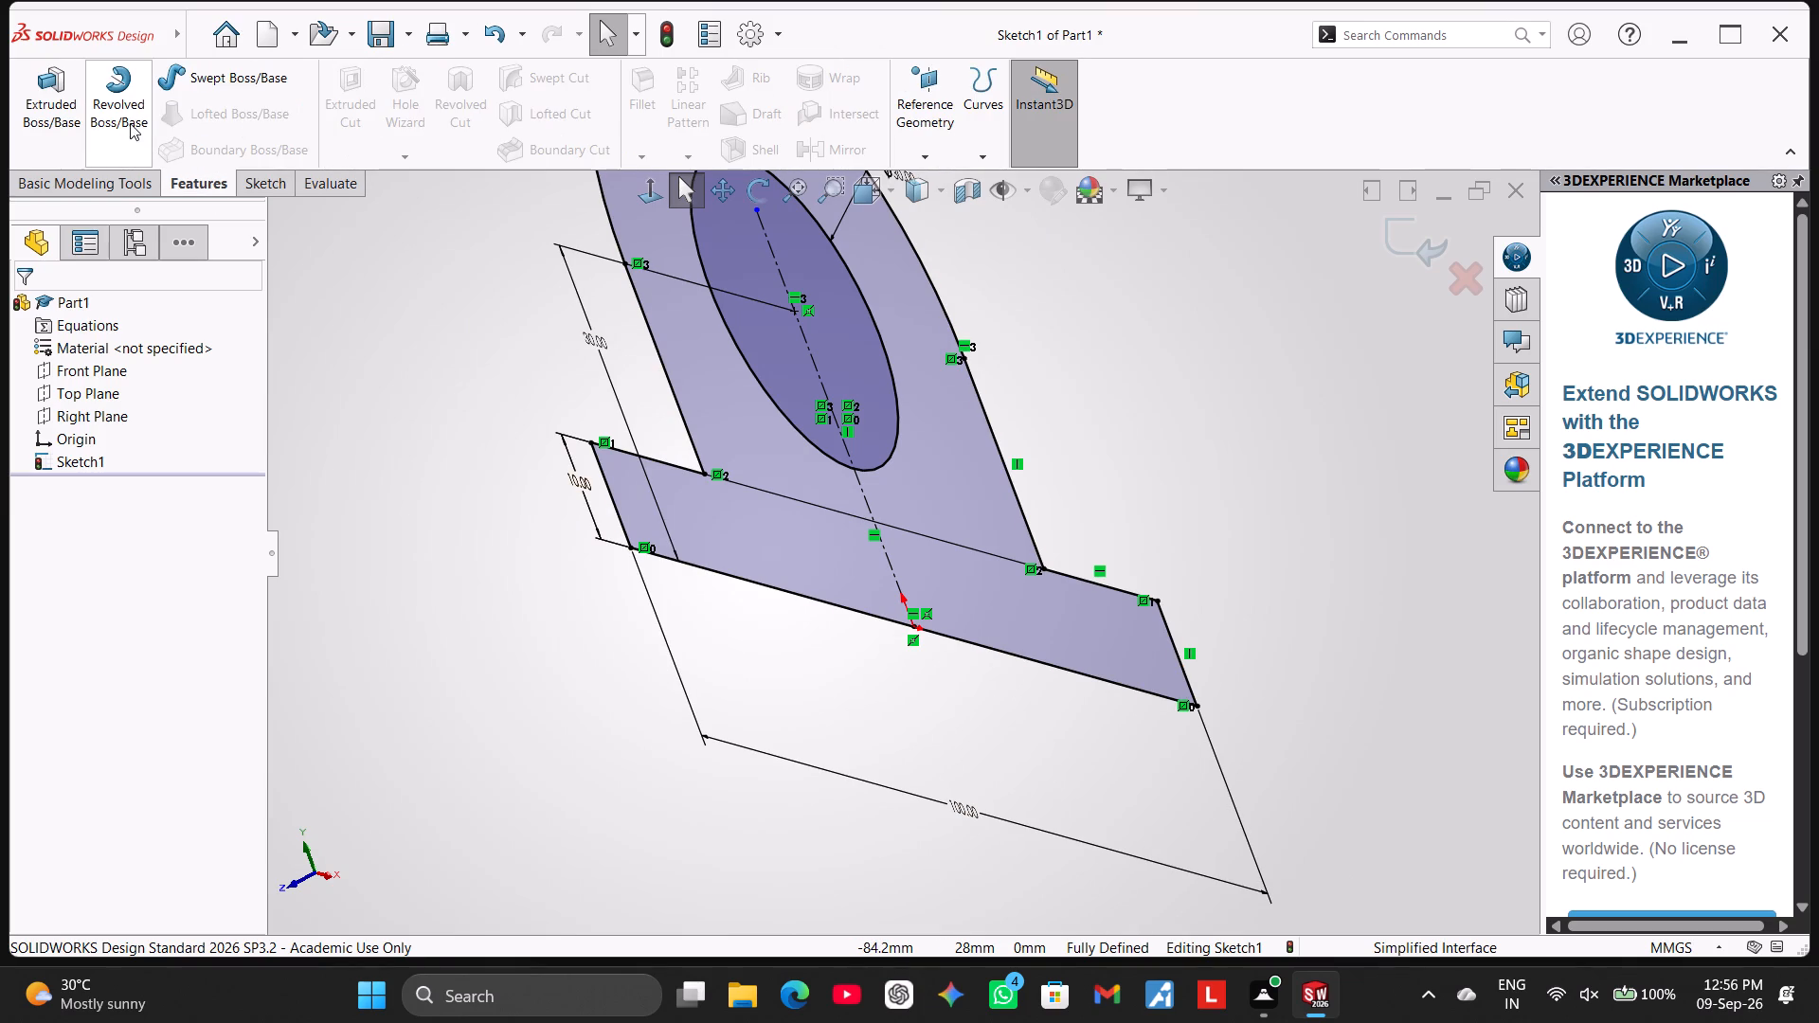
click(50, 120)
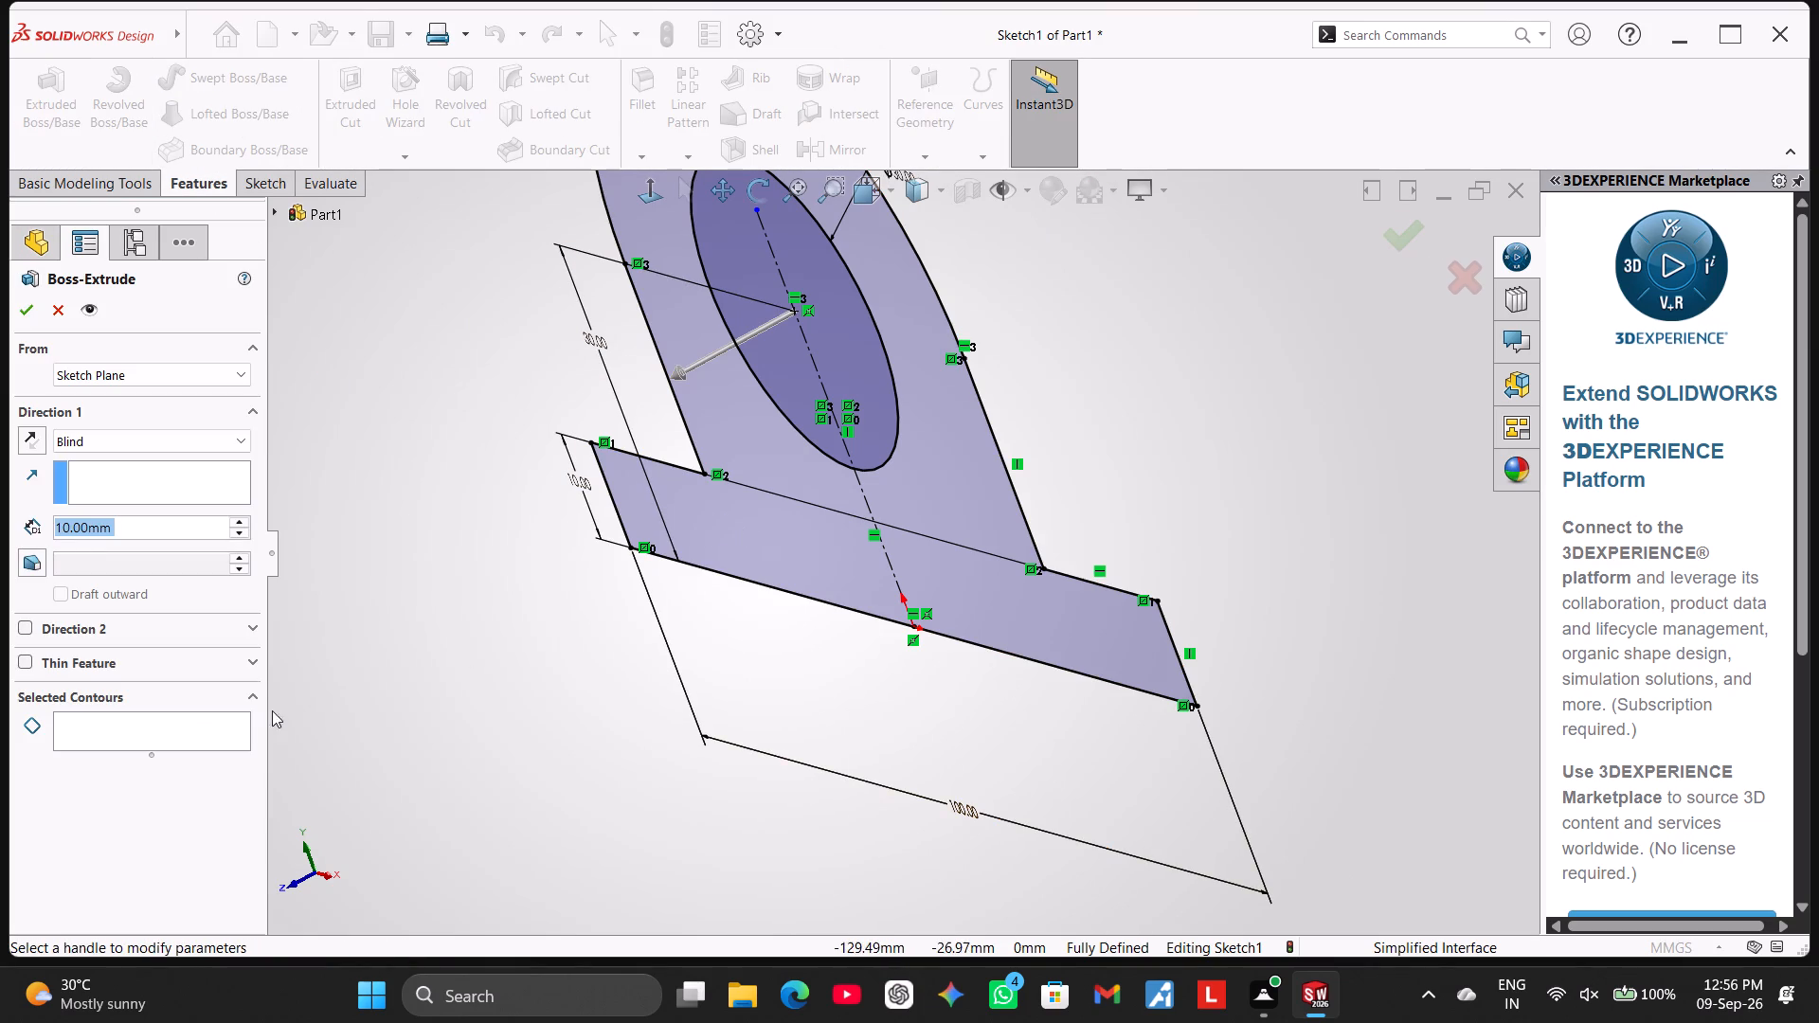
click(197, 721)
click(813, 518)
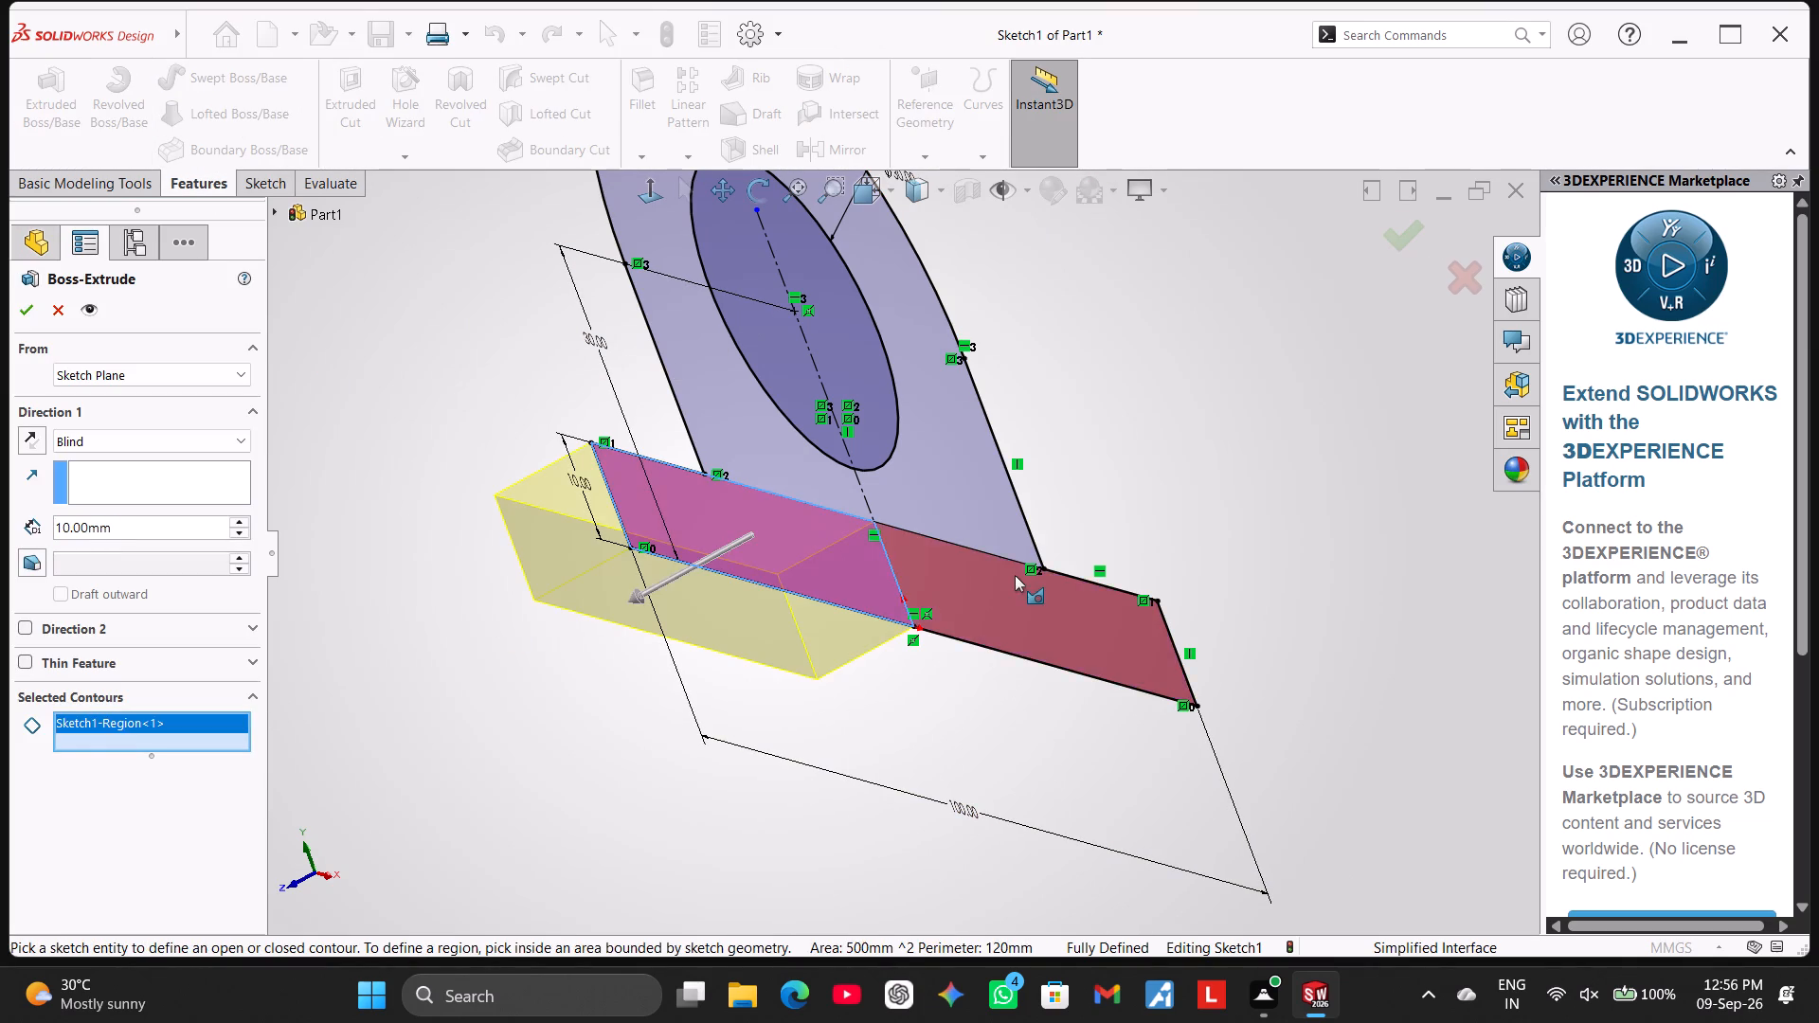
click(1015, 575)
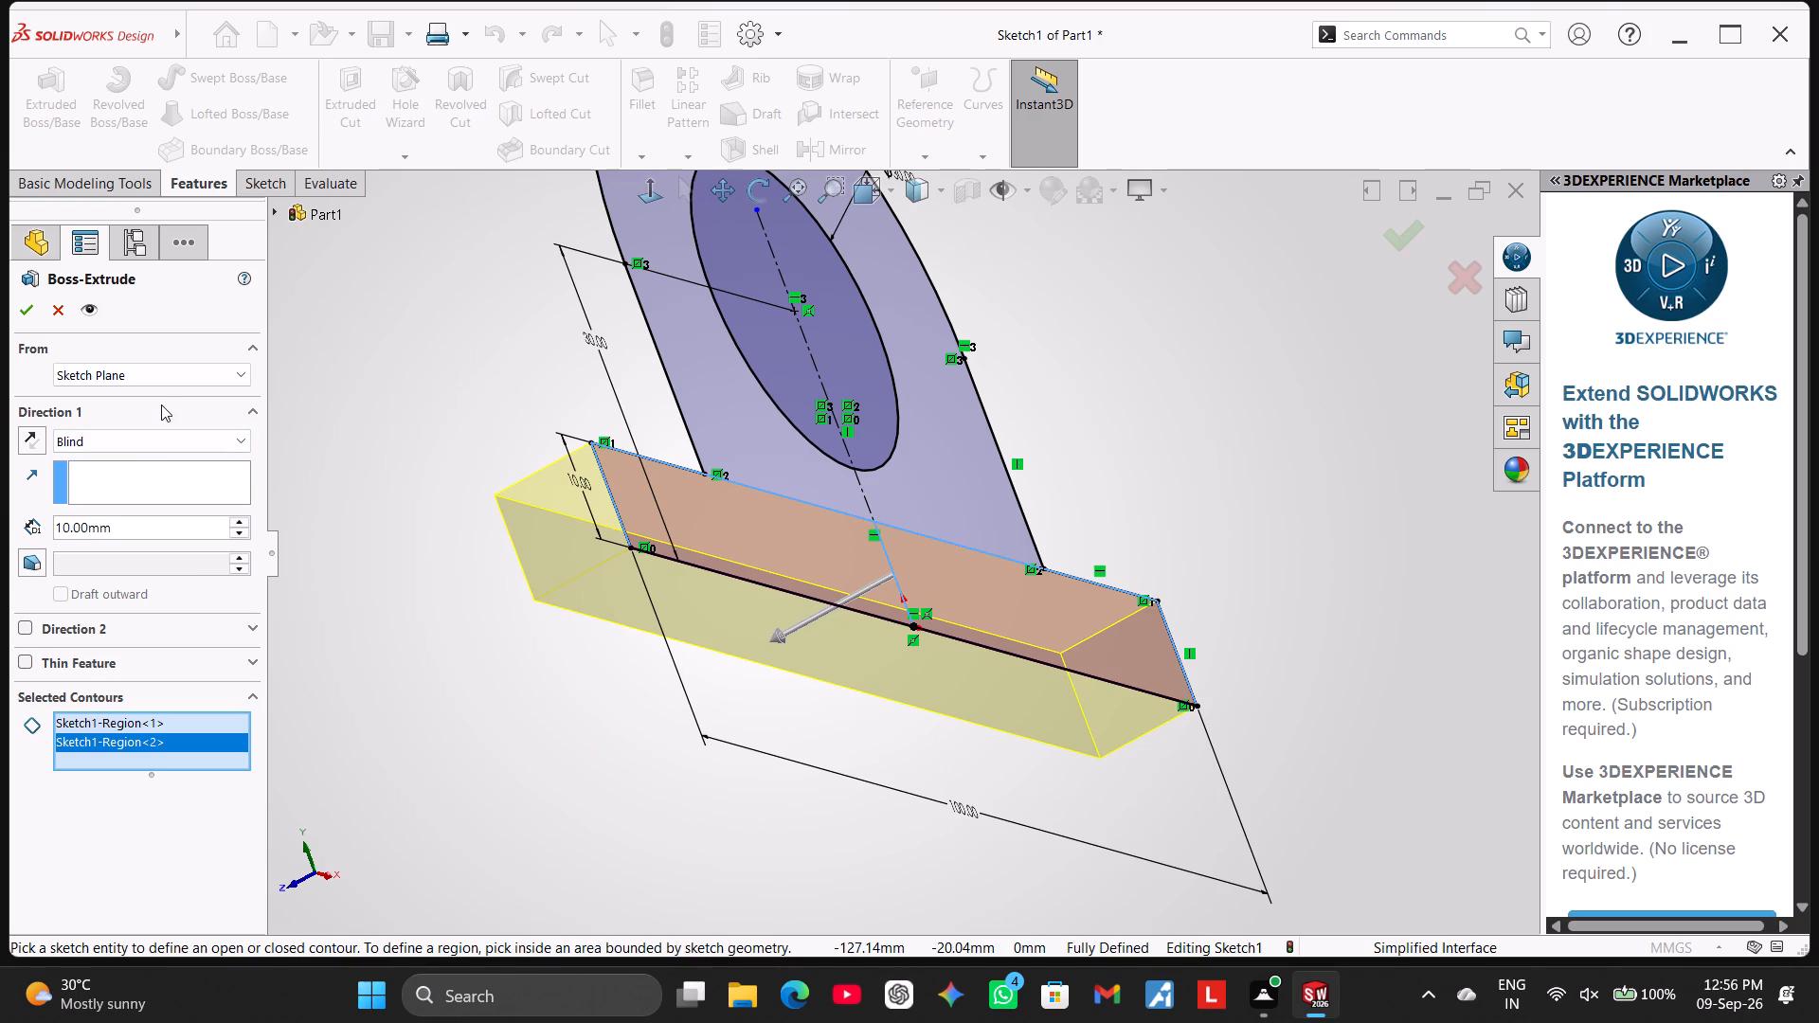
click(165, 439)
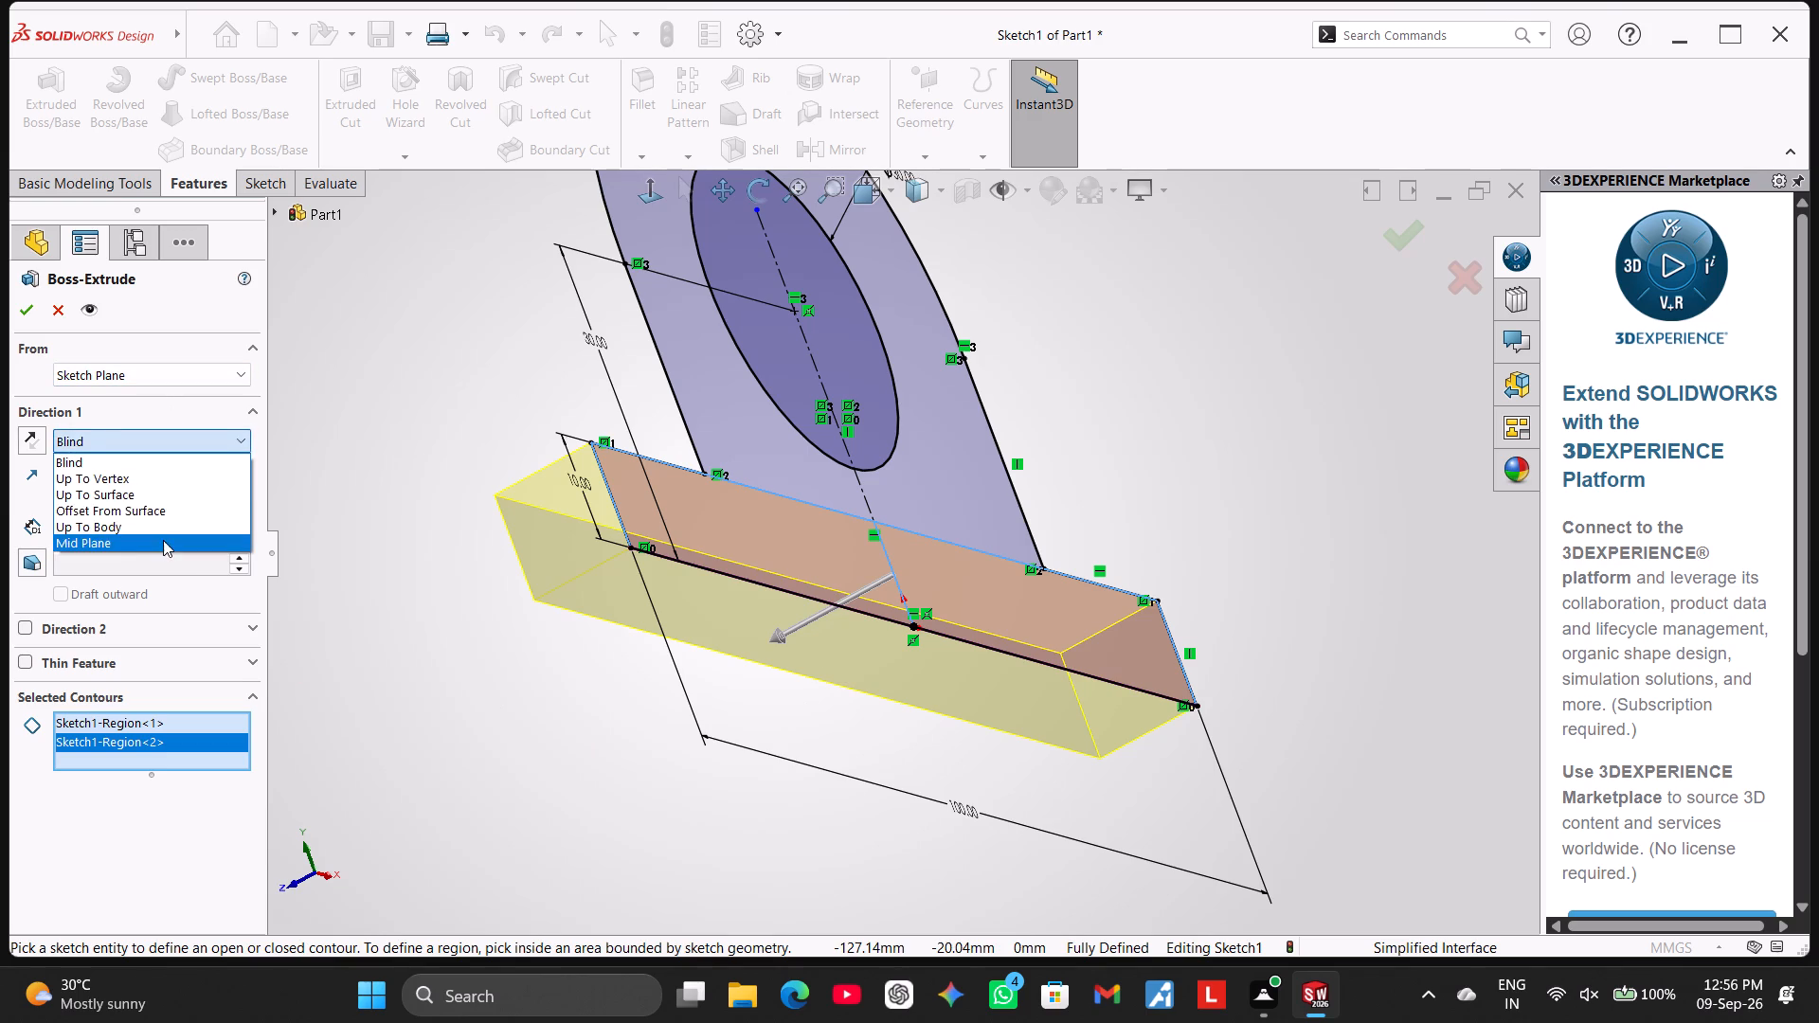
click(166, 543)
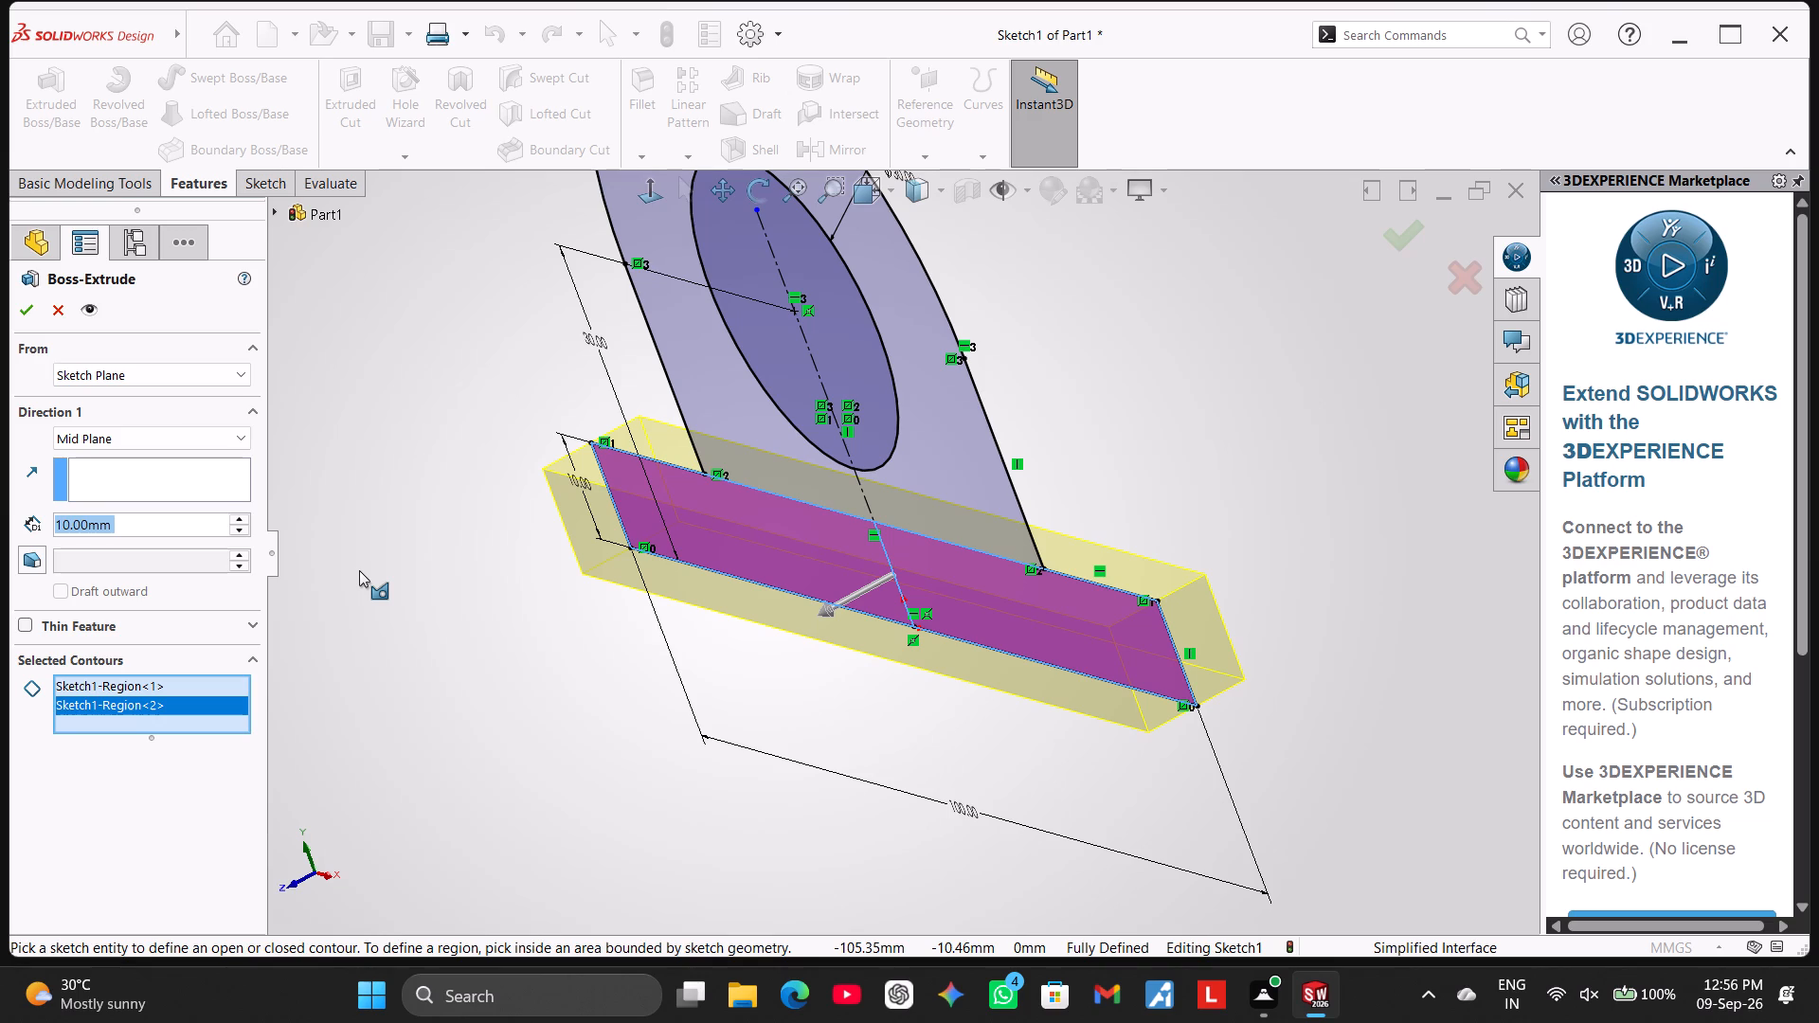
text(50)
key(Return)
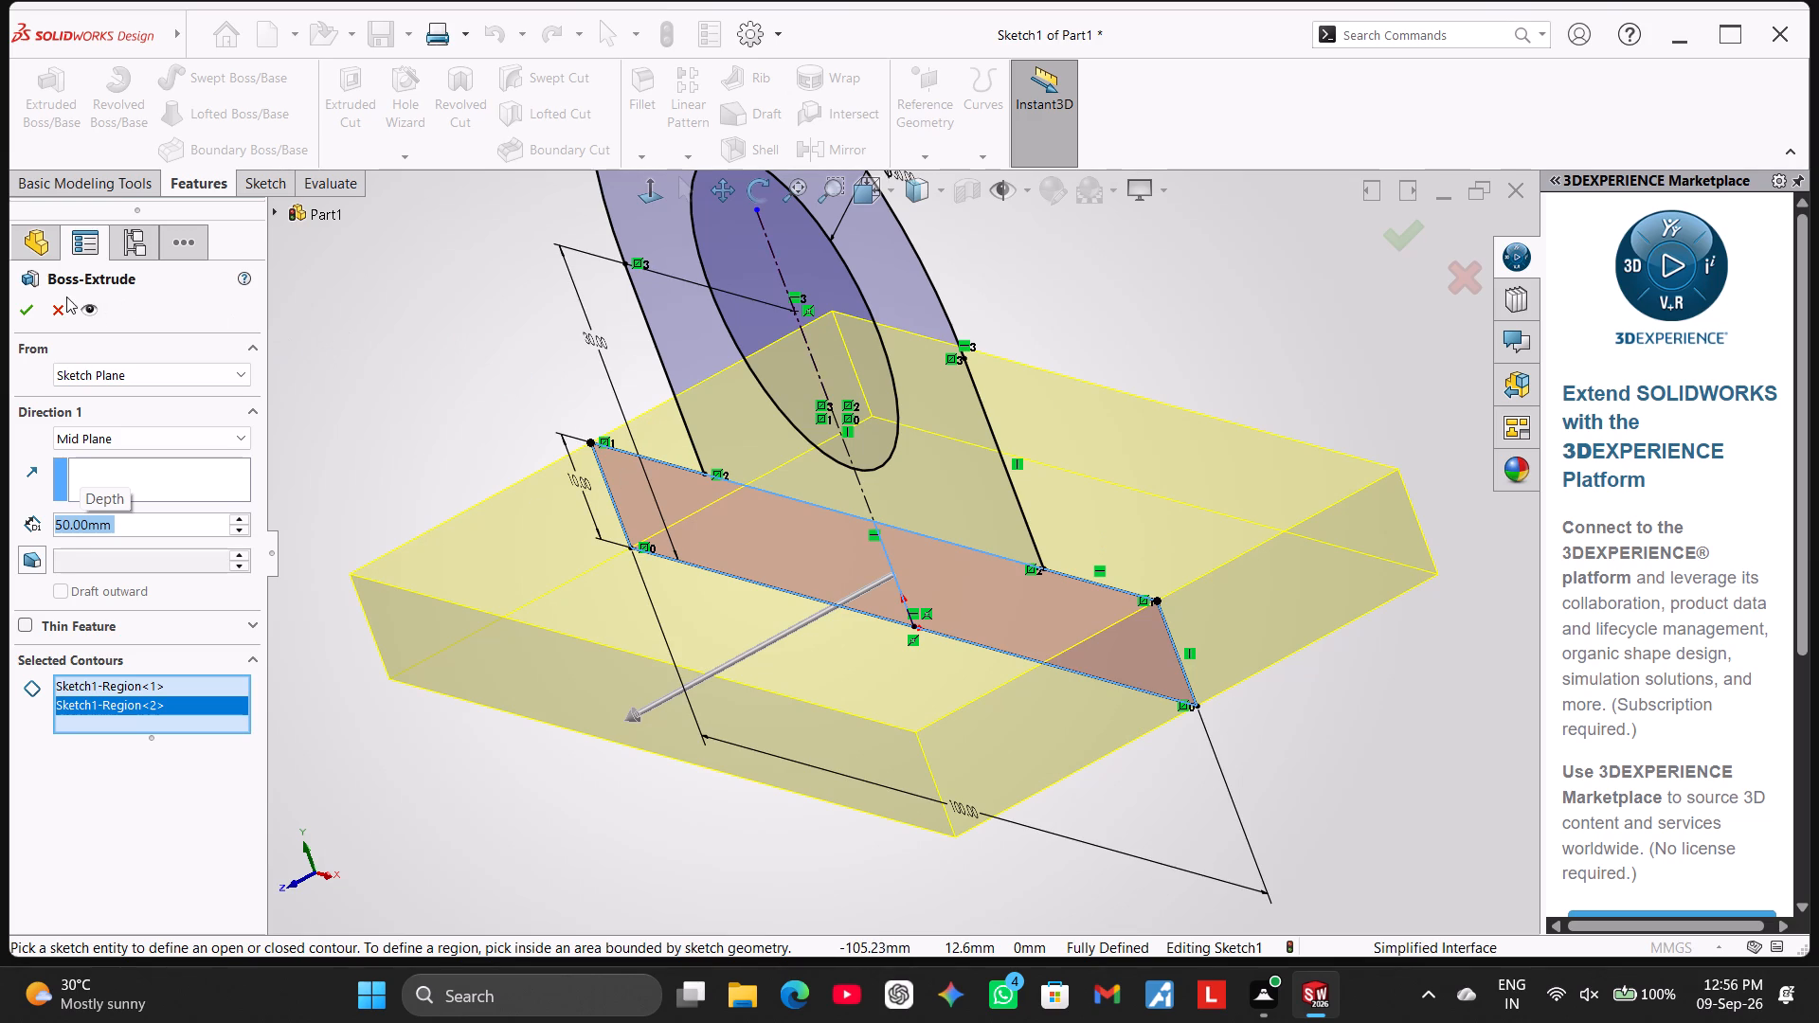
click(32, 308)
click(362, 378)
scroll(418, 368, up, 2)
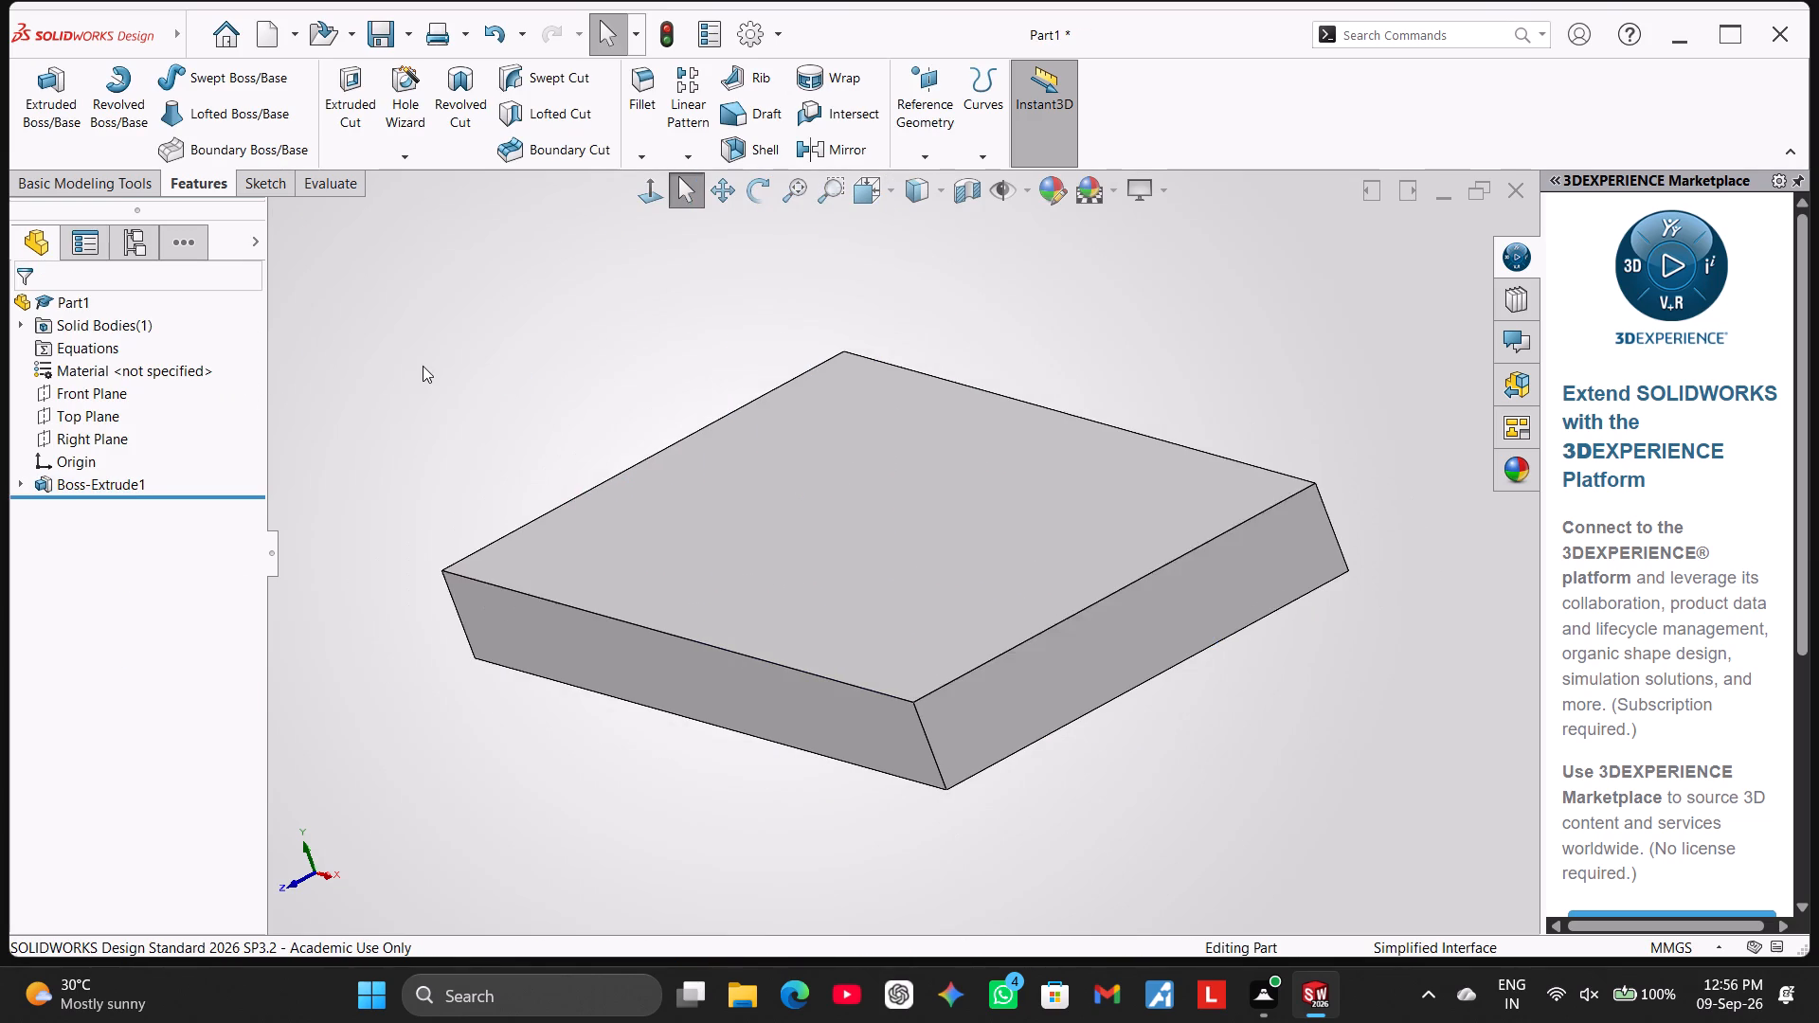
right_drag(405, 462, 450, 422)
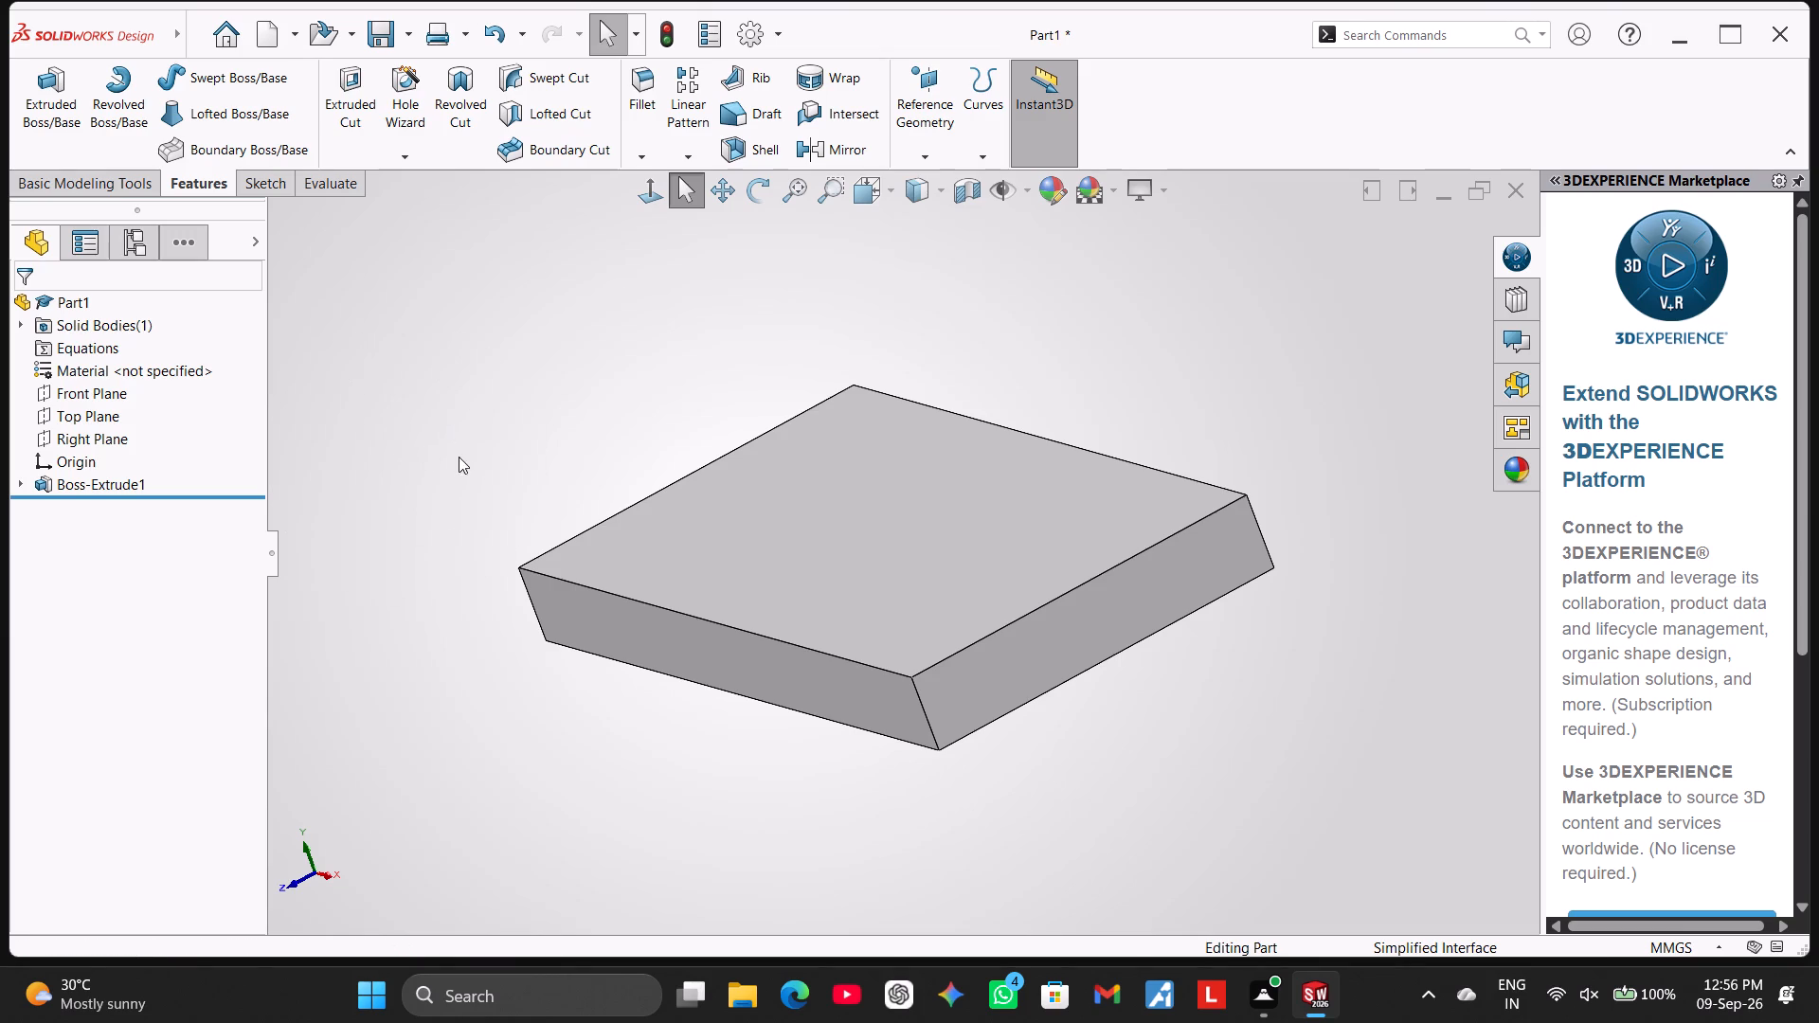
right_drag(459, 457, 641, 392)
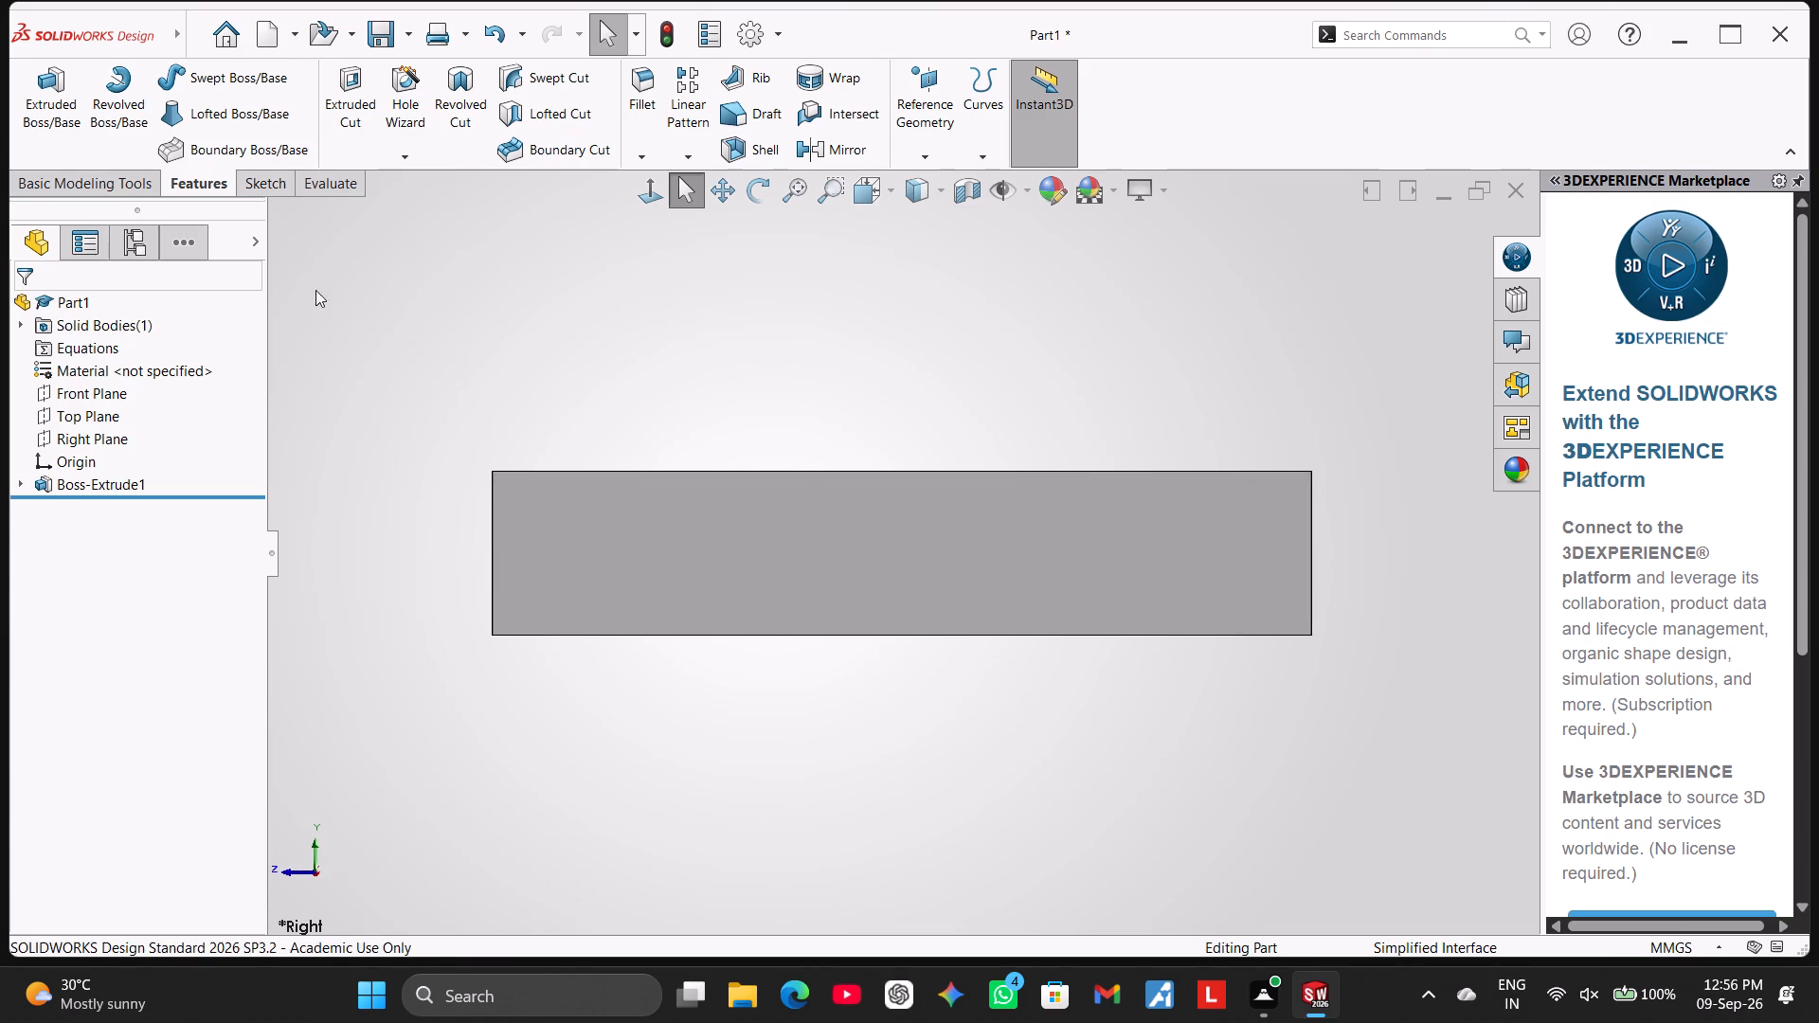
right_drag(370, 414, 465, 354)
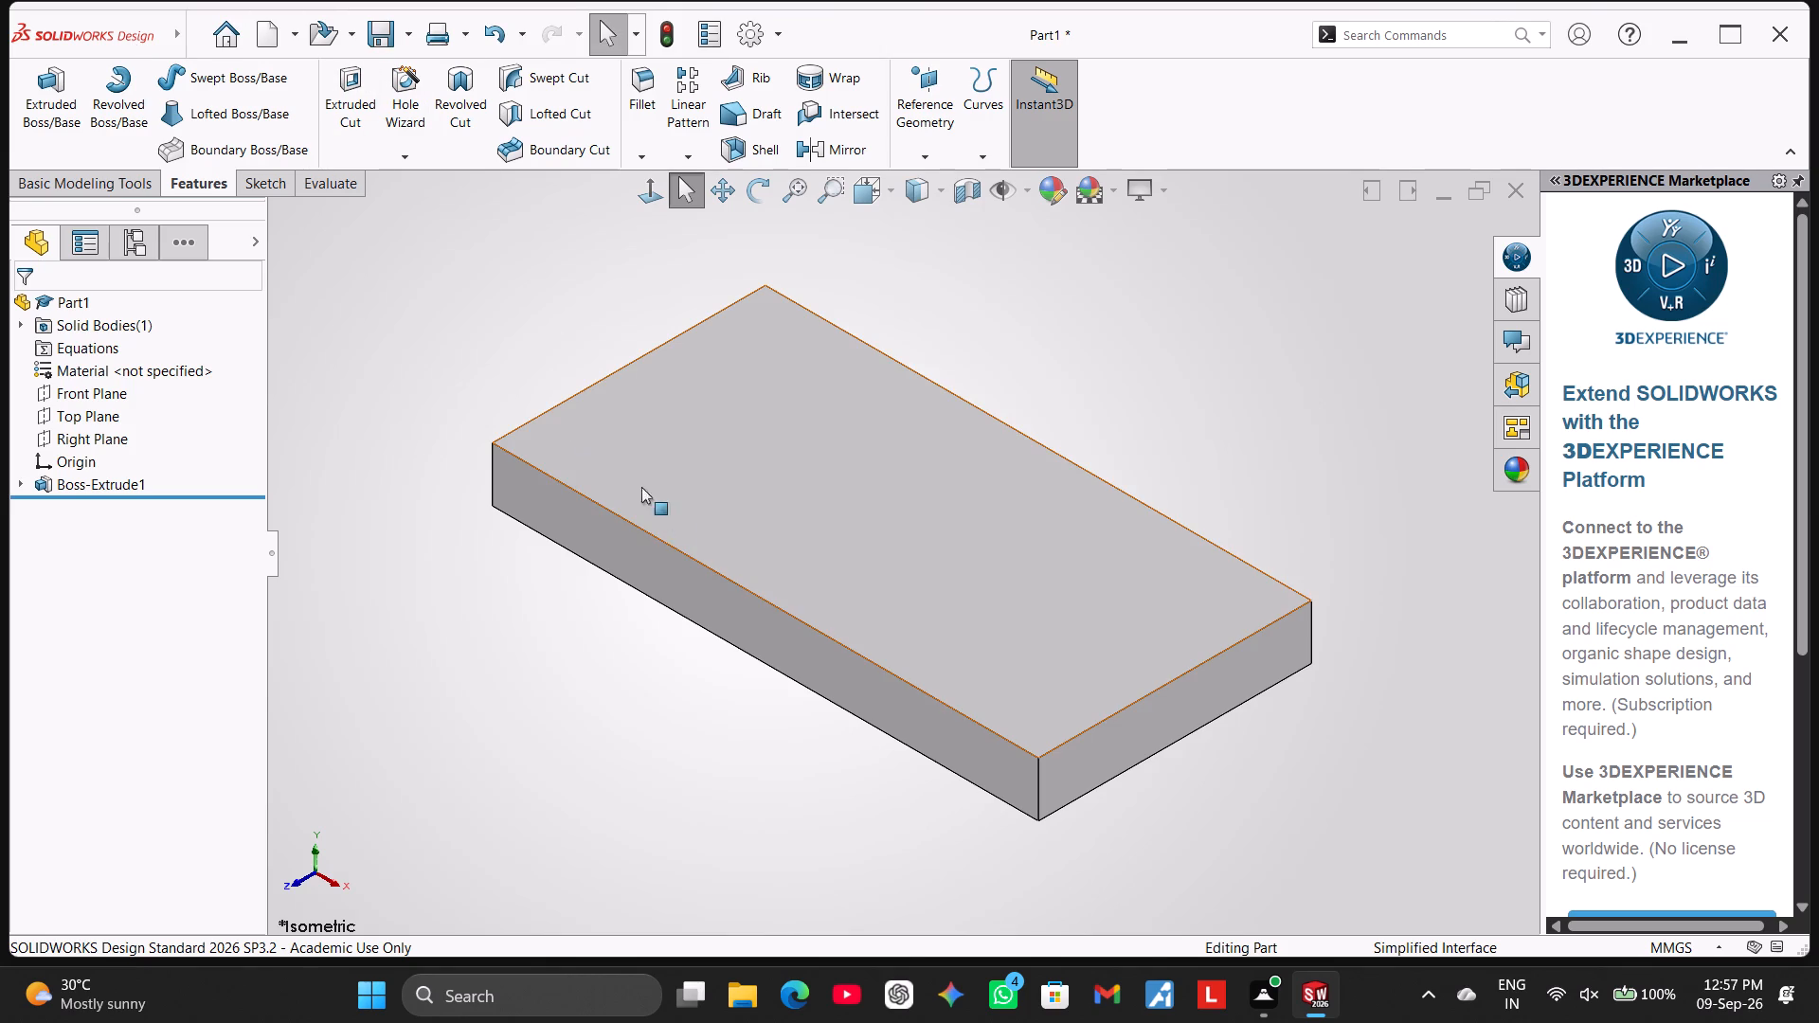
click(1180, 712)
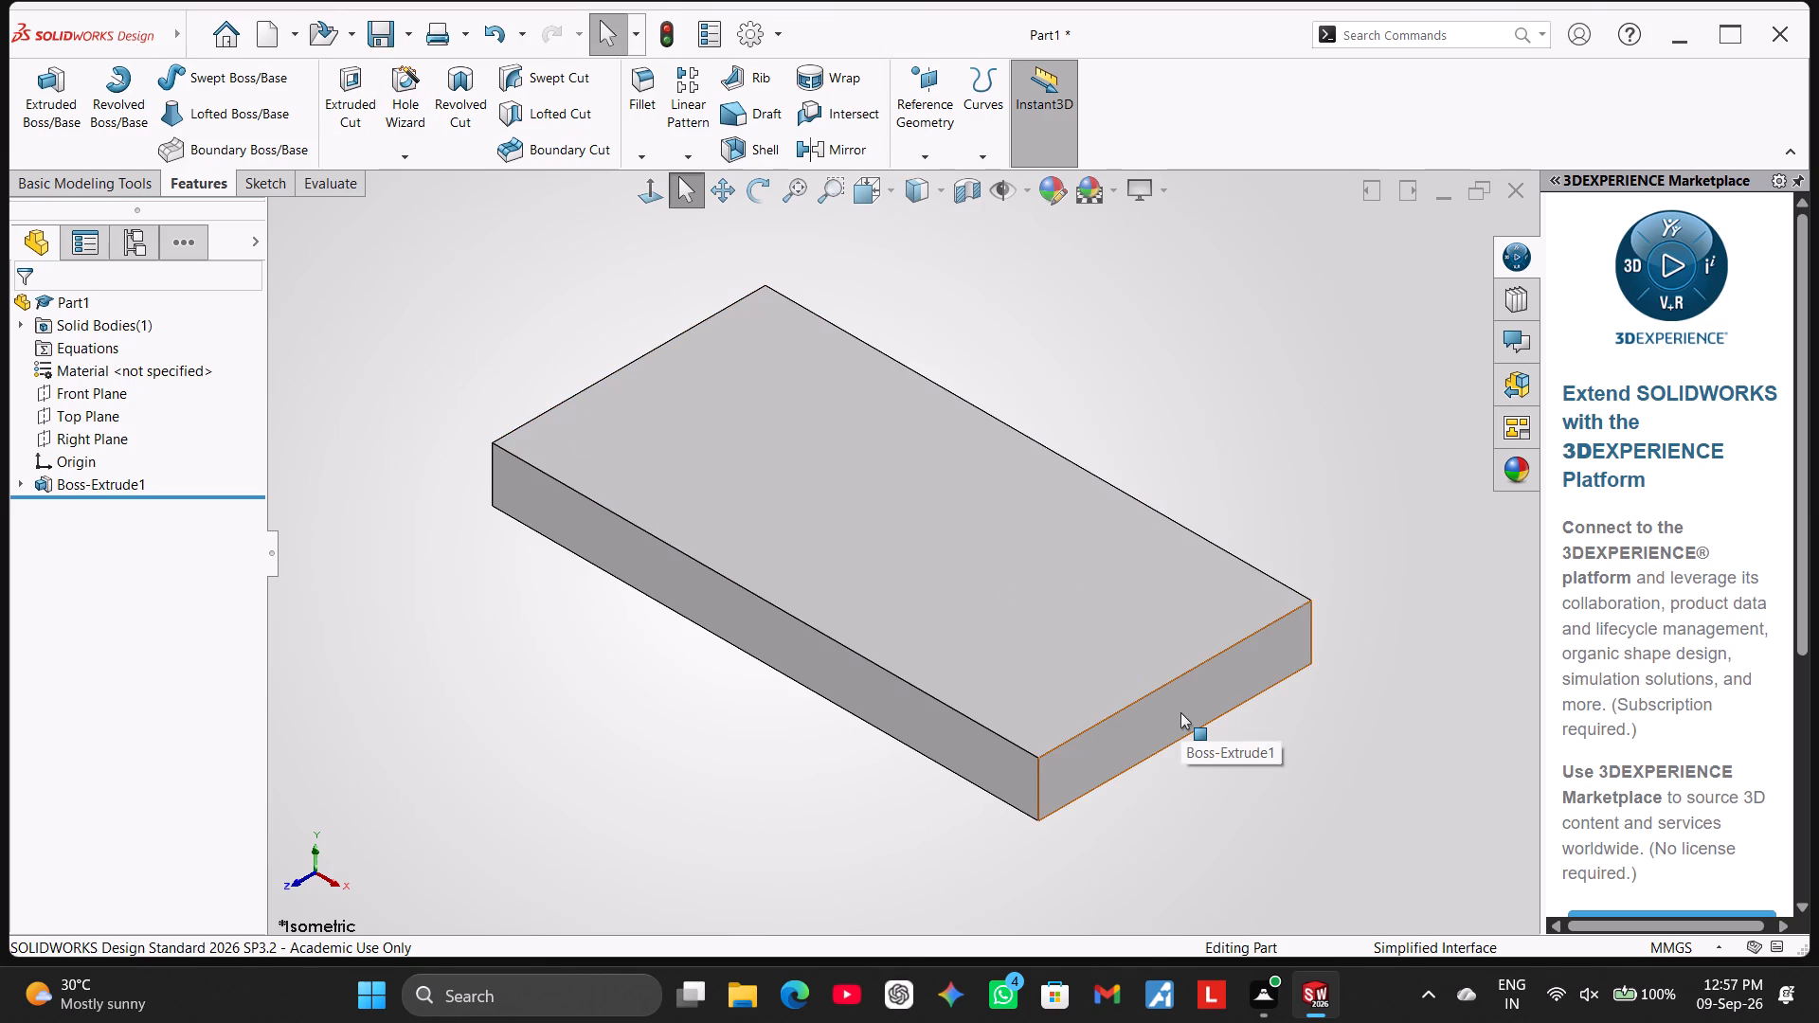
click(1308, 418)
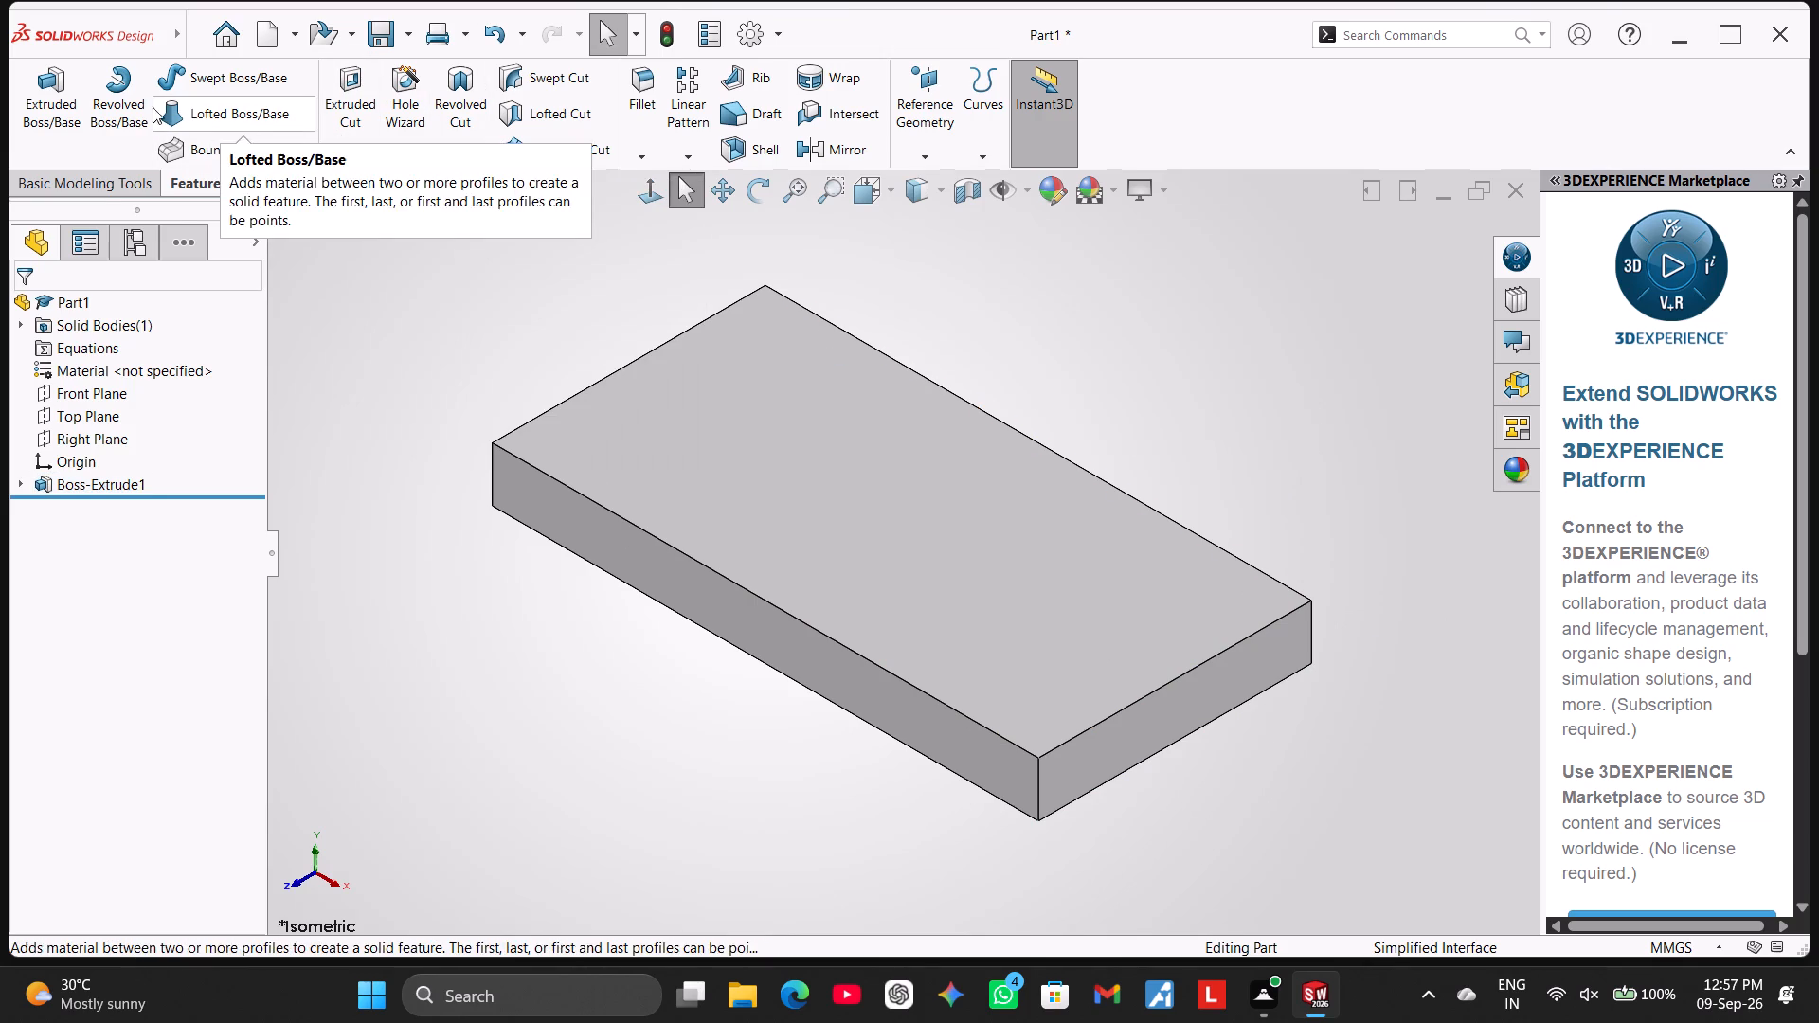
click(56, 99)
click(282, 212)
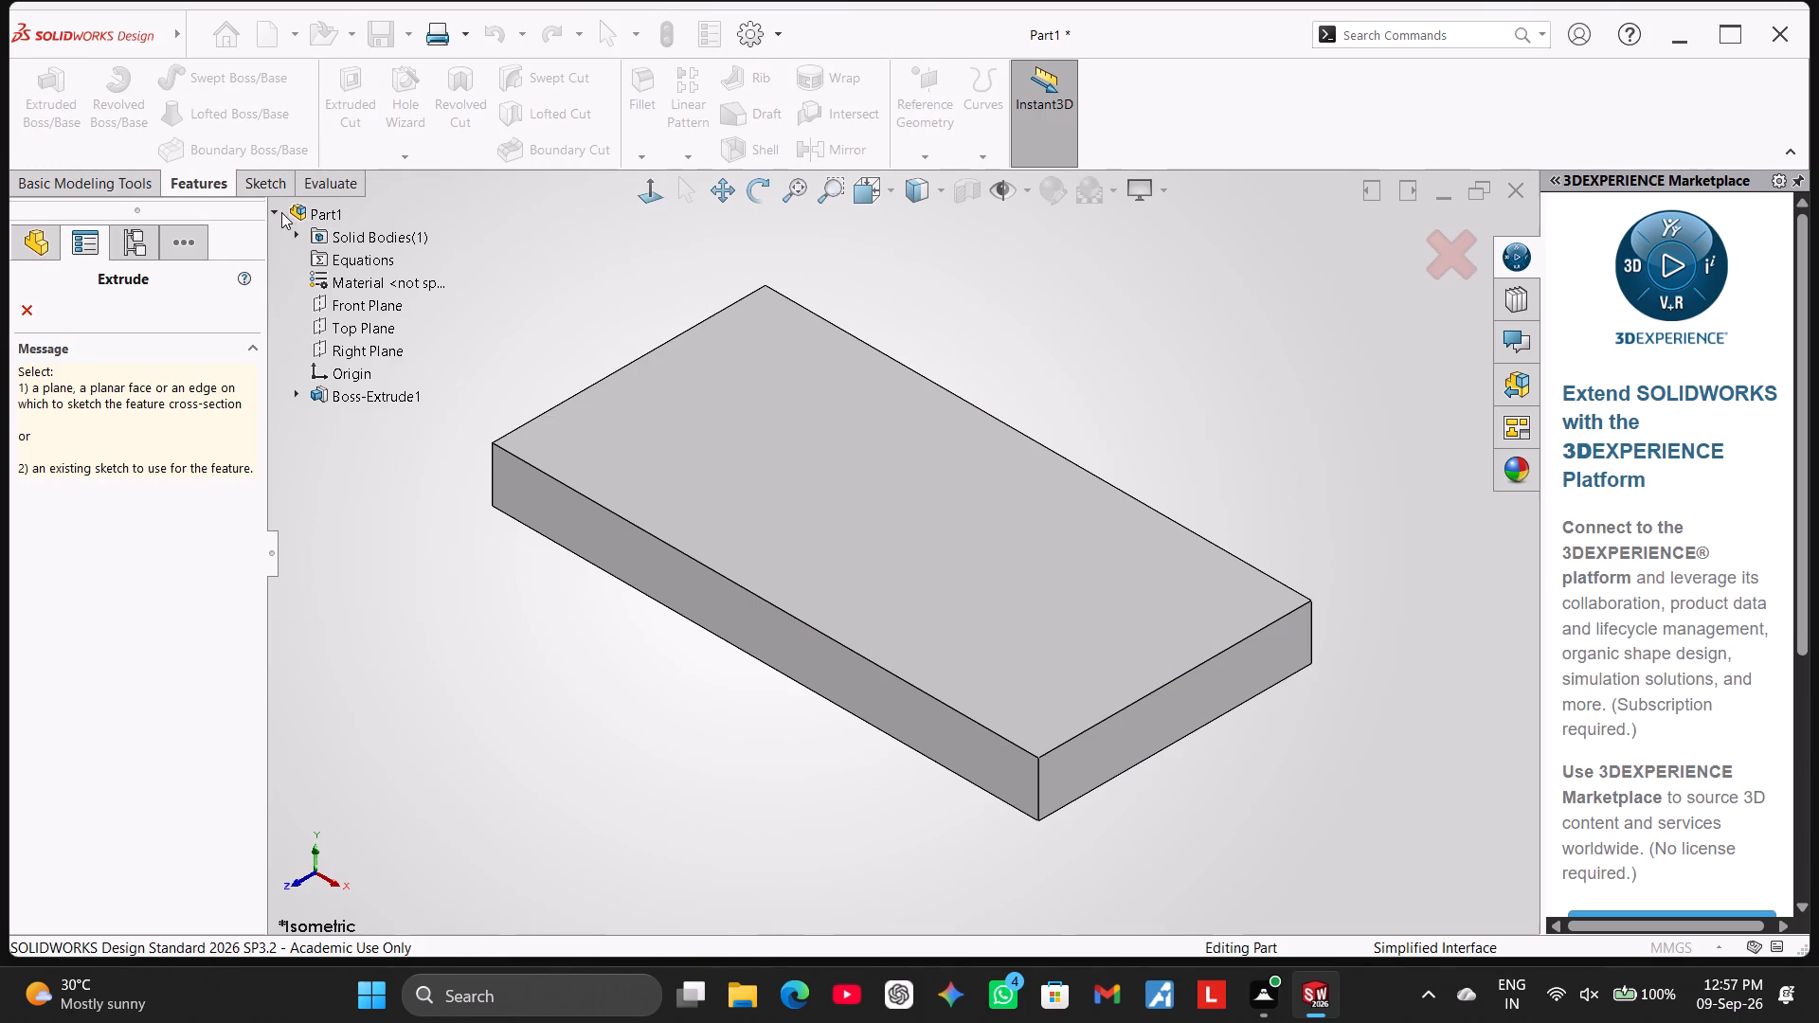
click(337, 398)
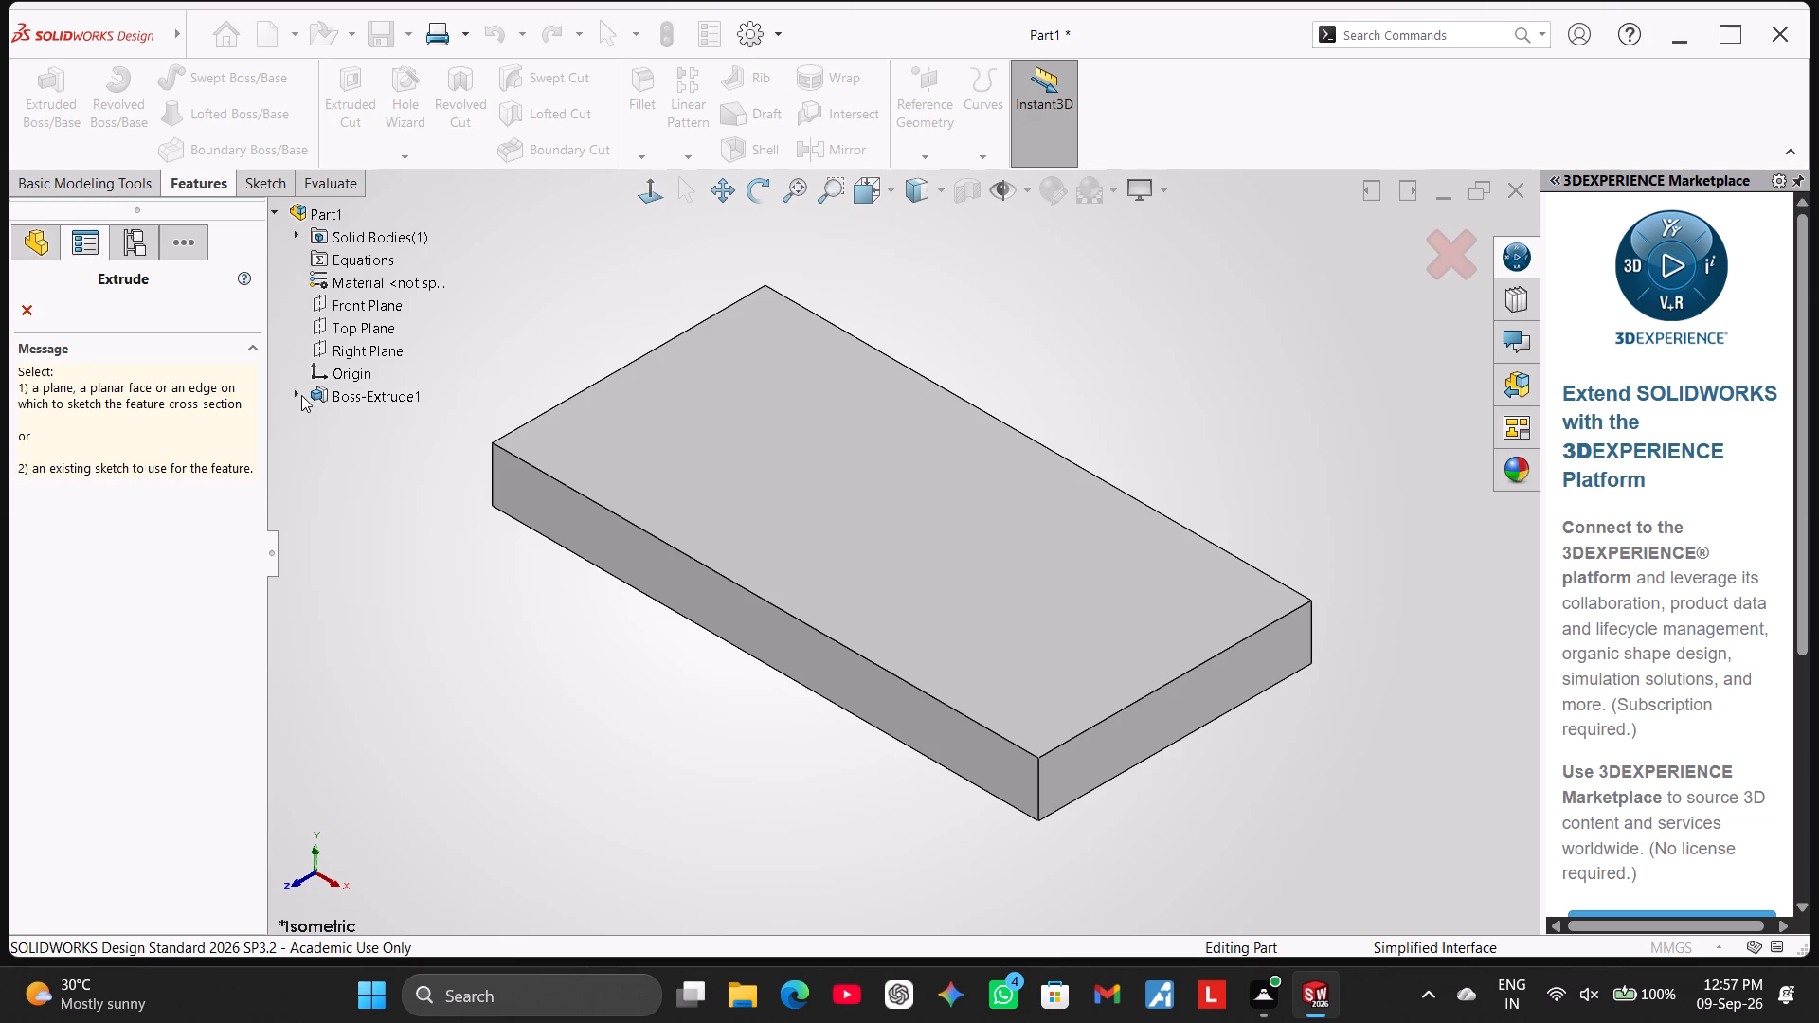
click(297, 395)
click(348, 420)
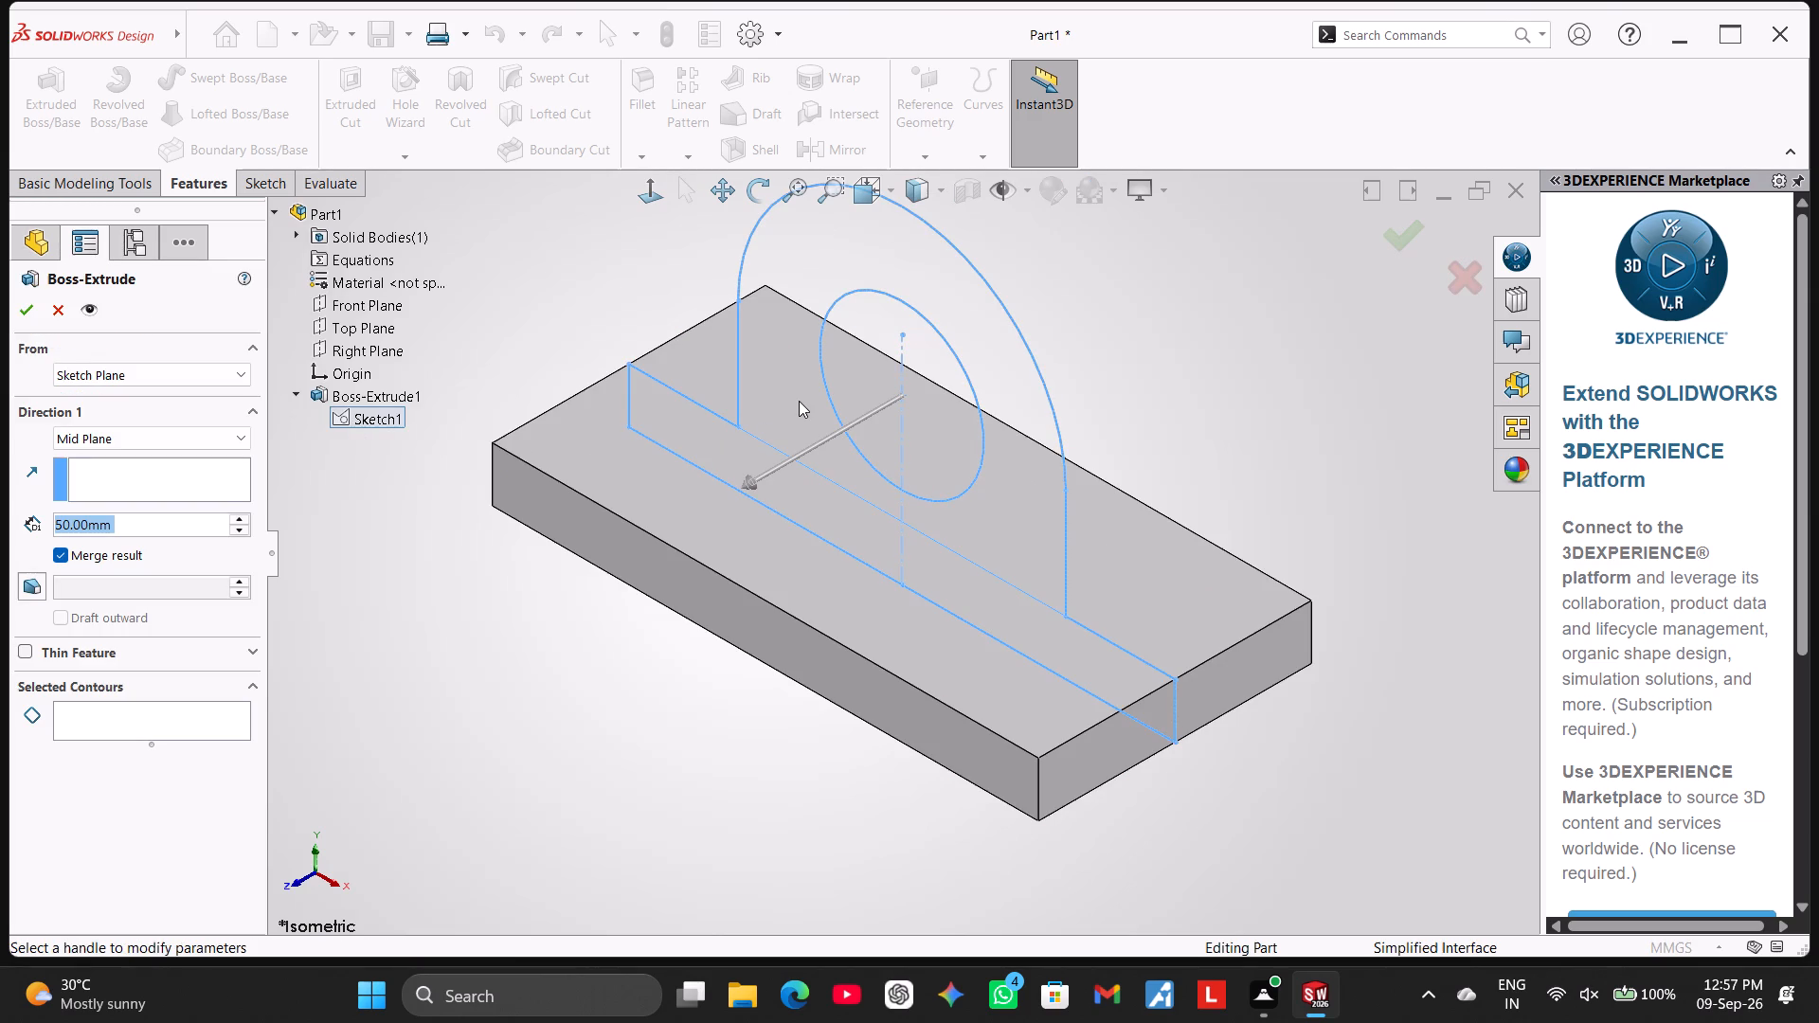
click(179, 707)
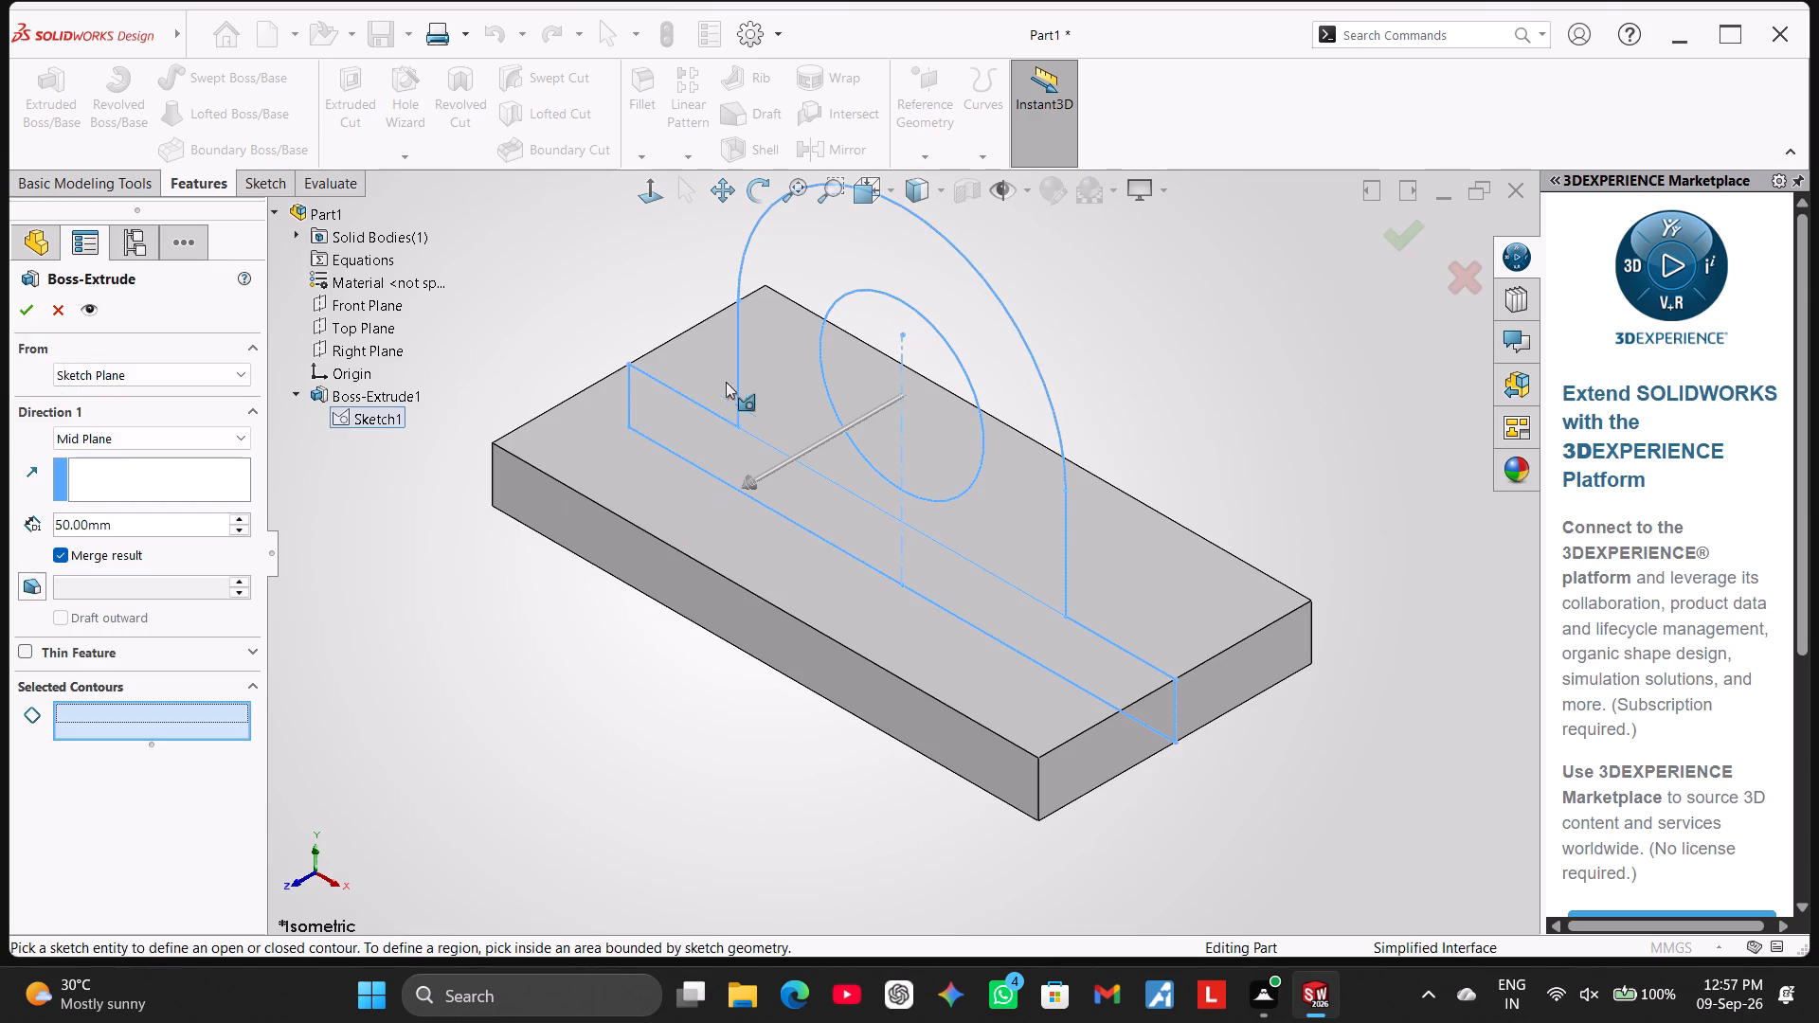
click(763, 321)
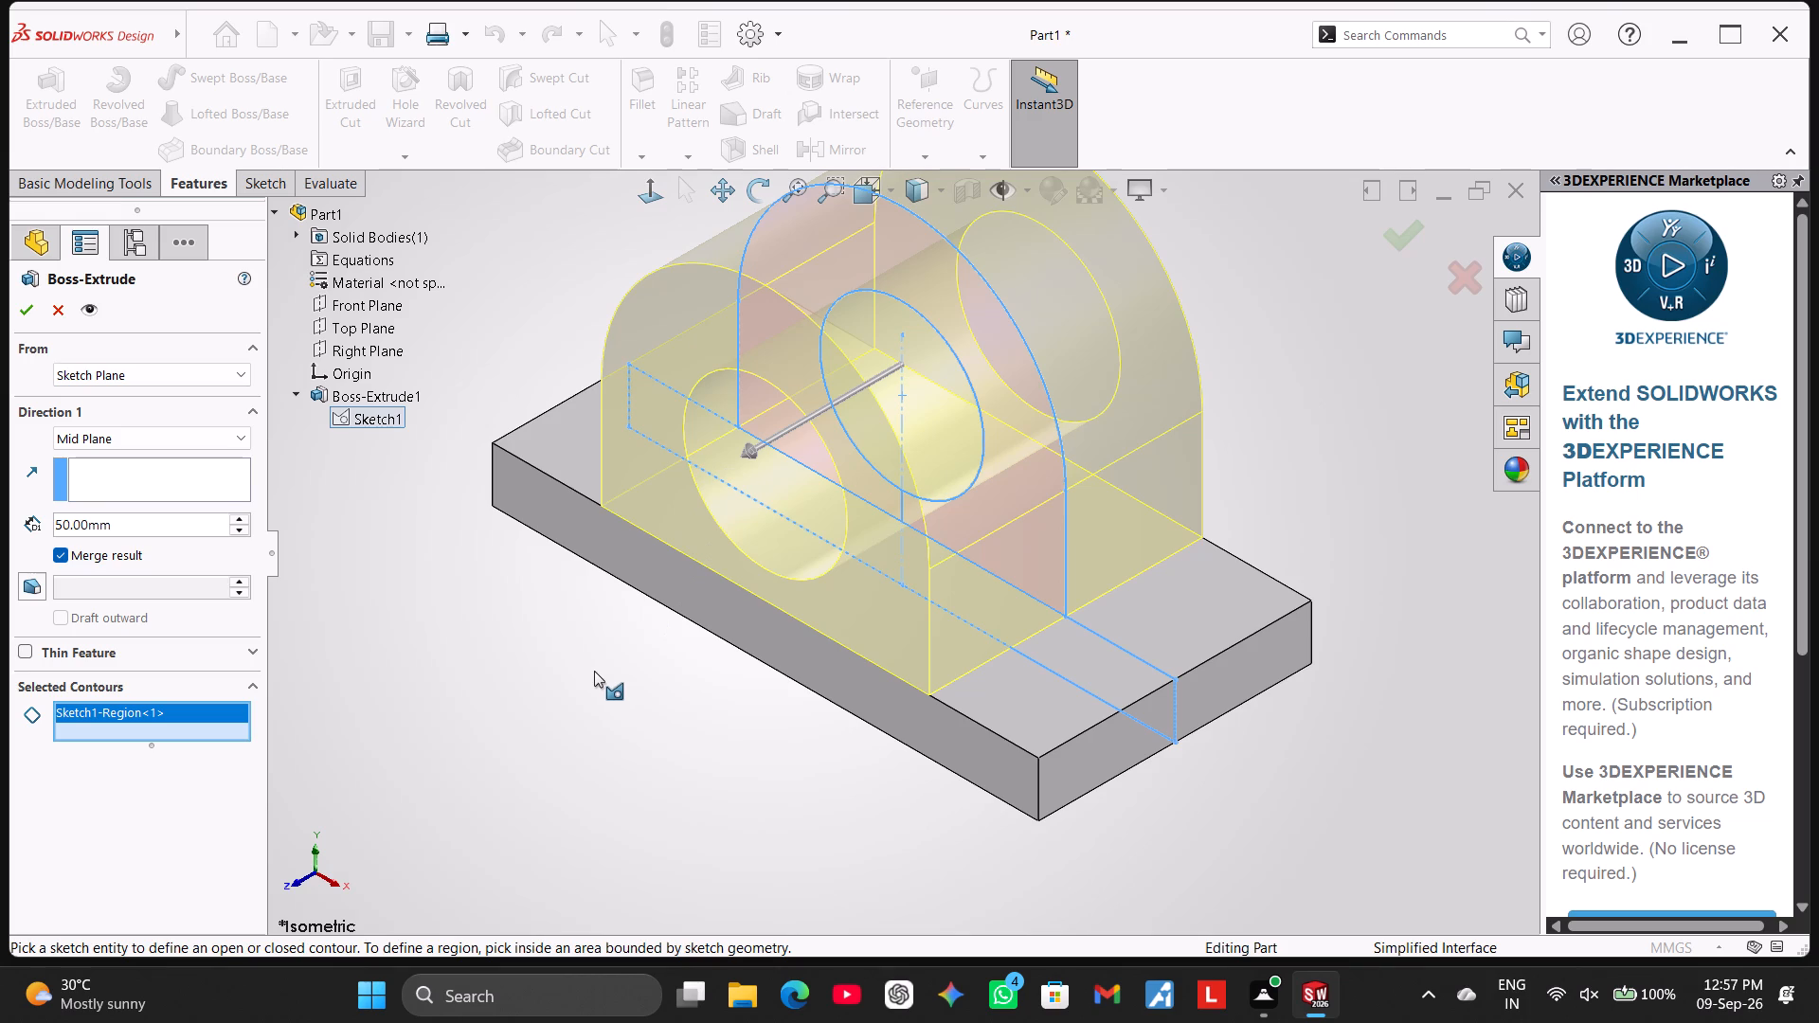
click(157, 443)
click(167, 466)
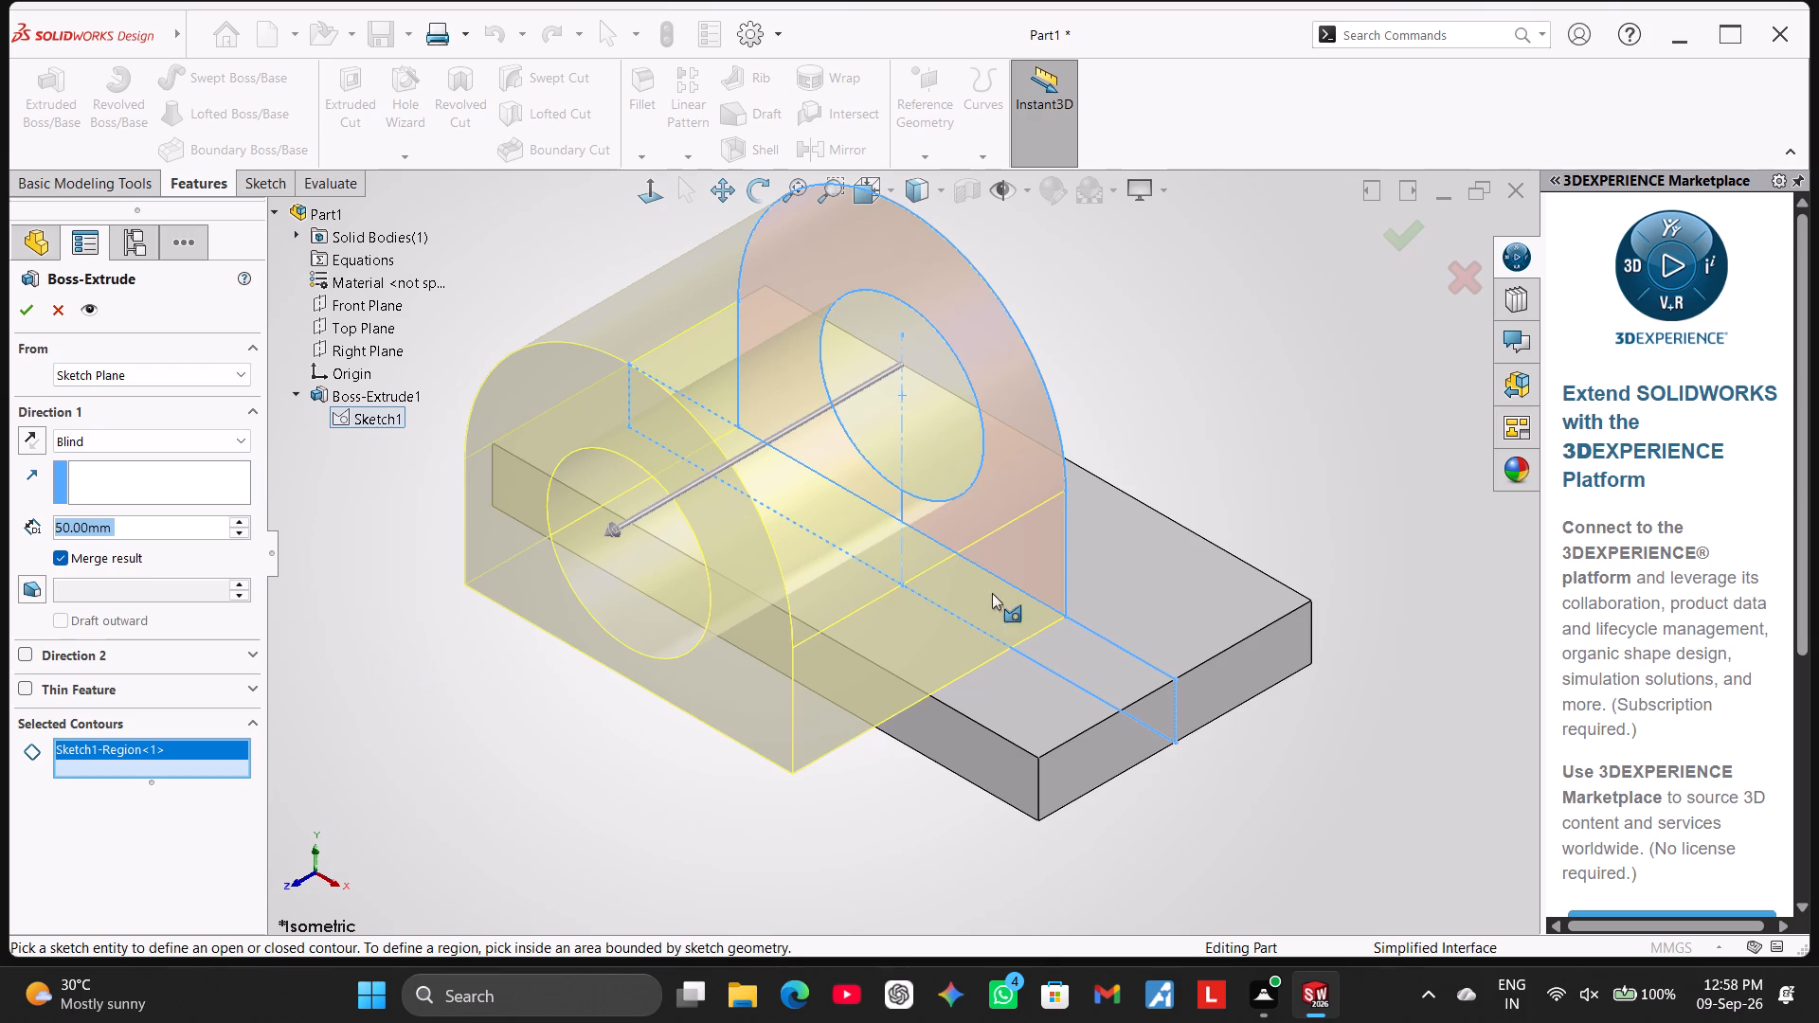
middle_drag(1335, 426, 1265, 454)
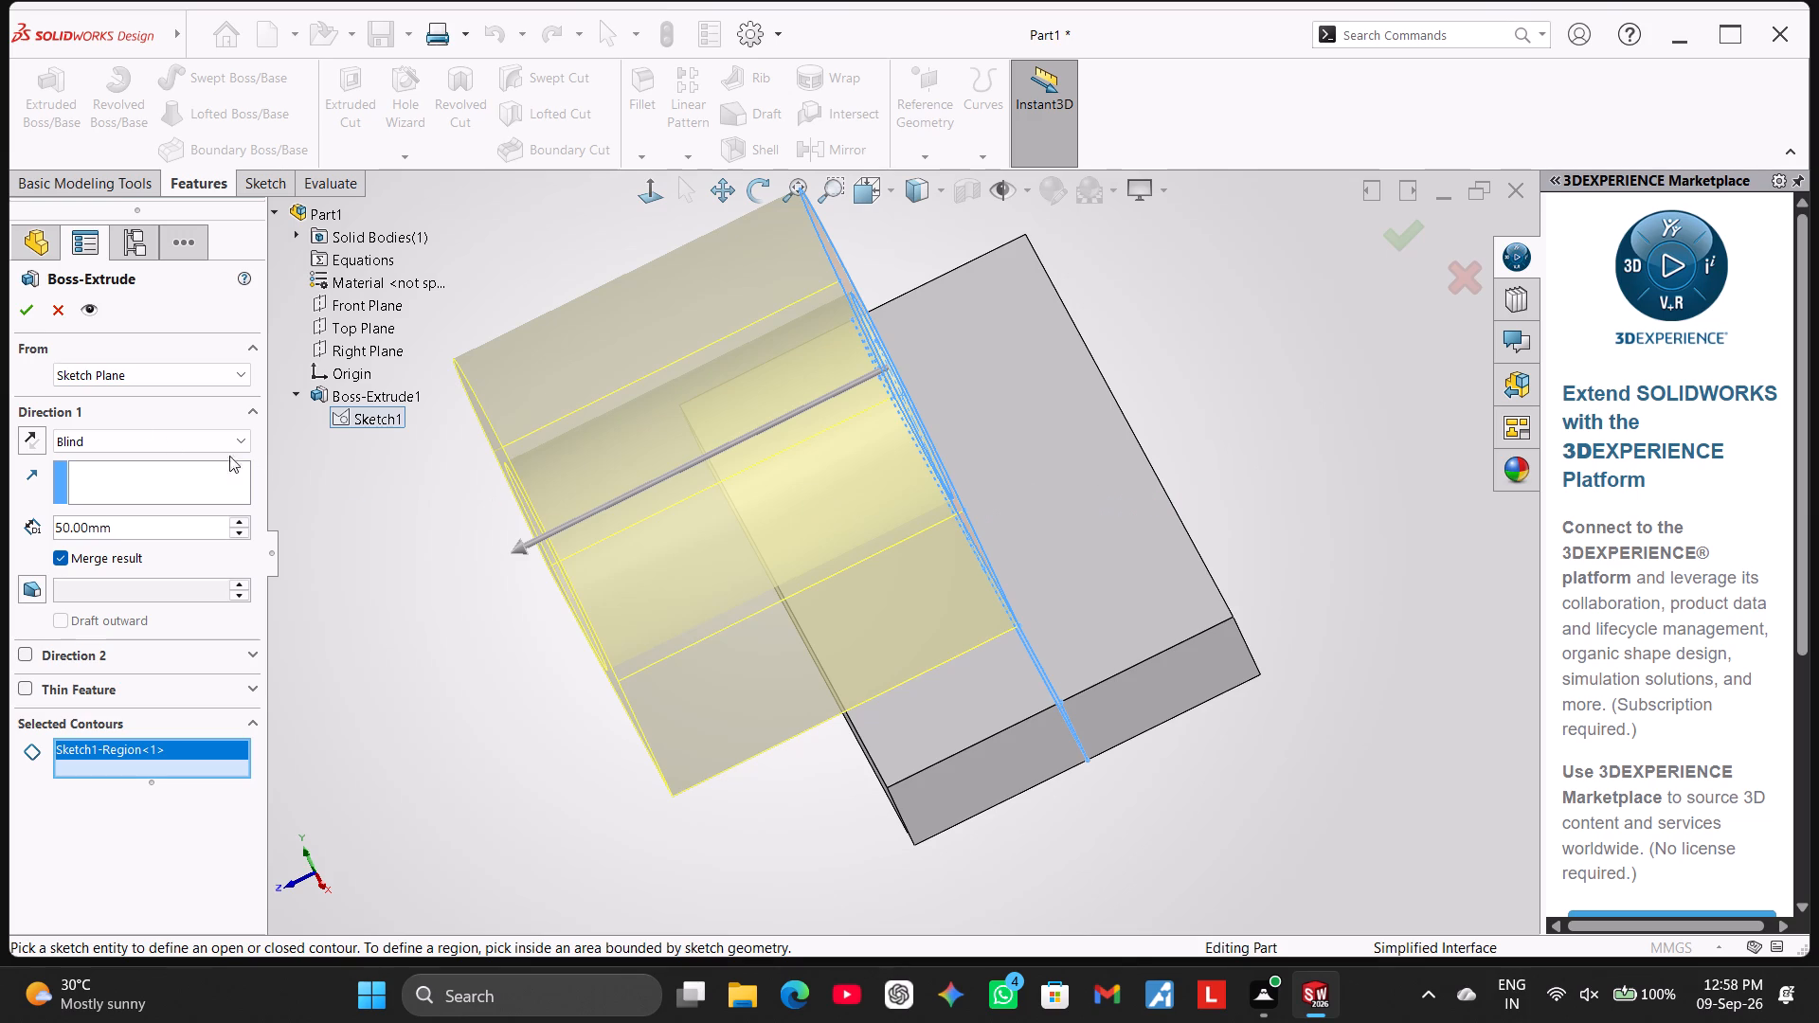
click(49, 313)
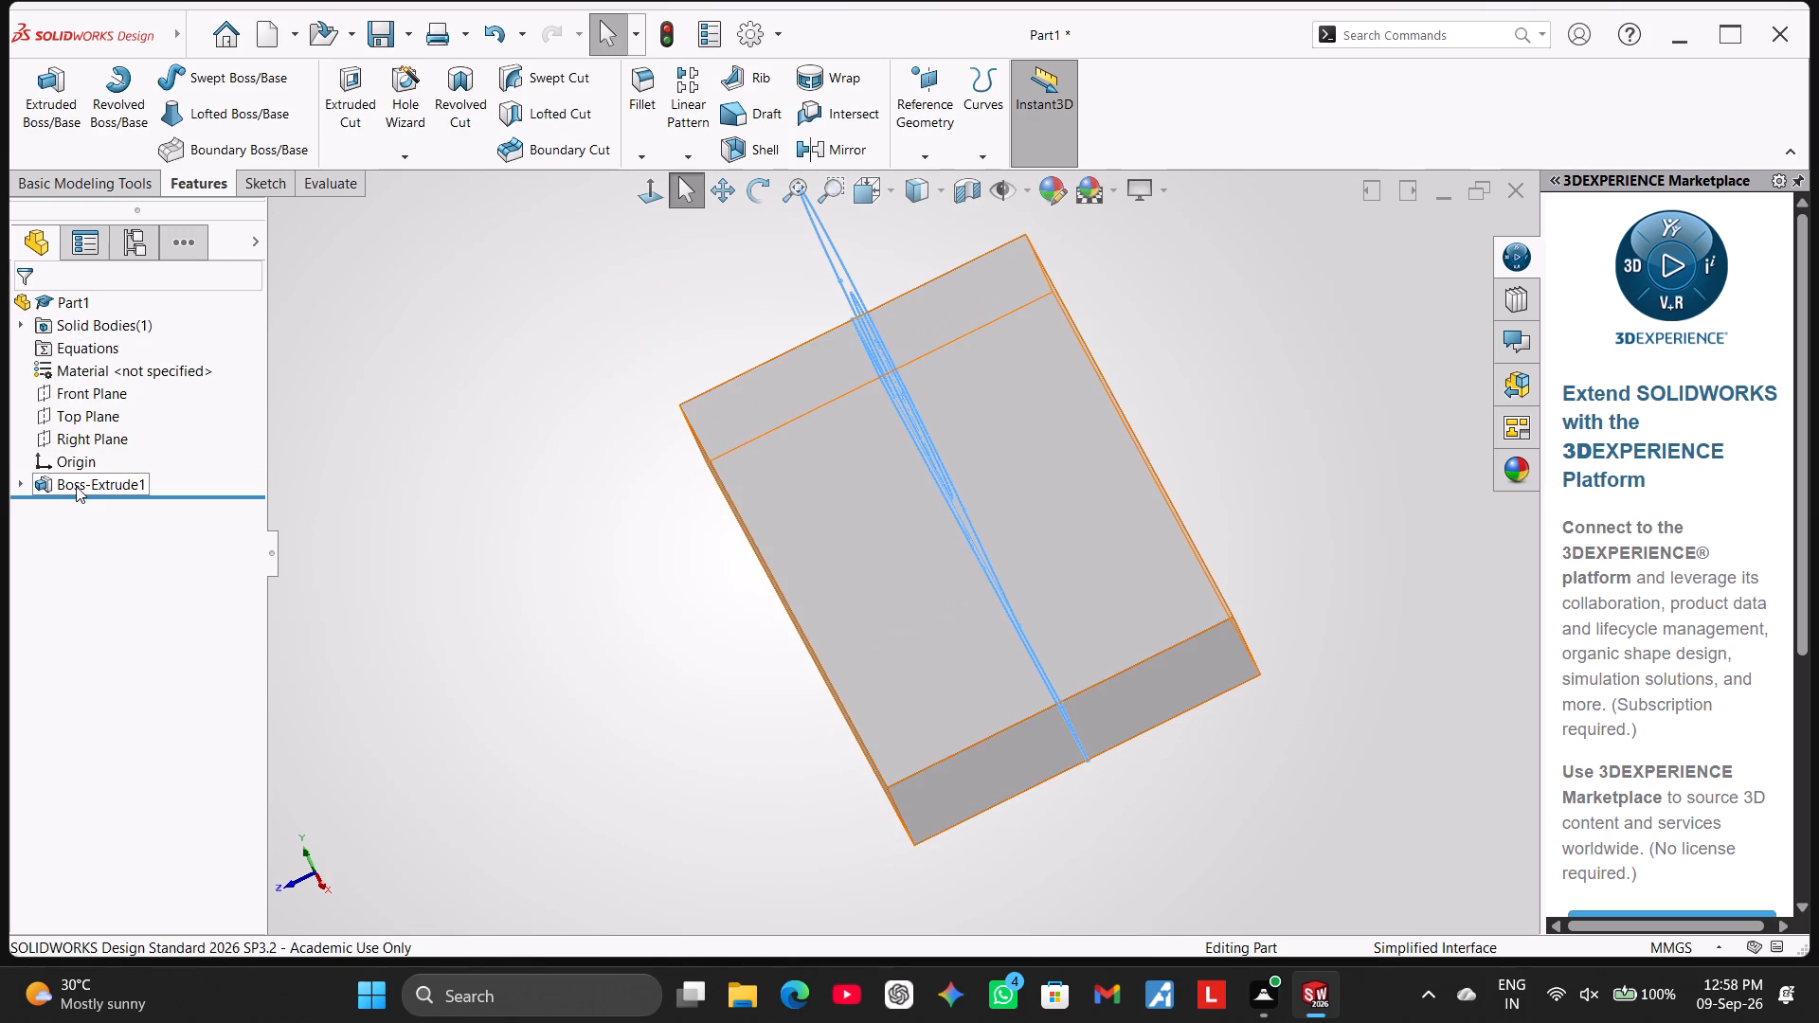
Open the base plate's extrude feature for editing.
click(73, 486)
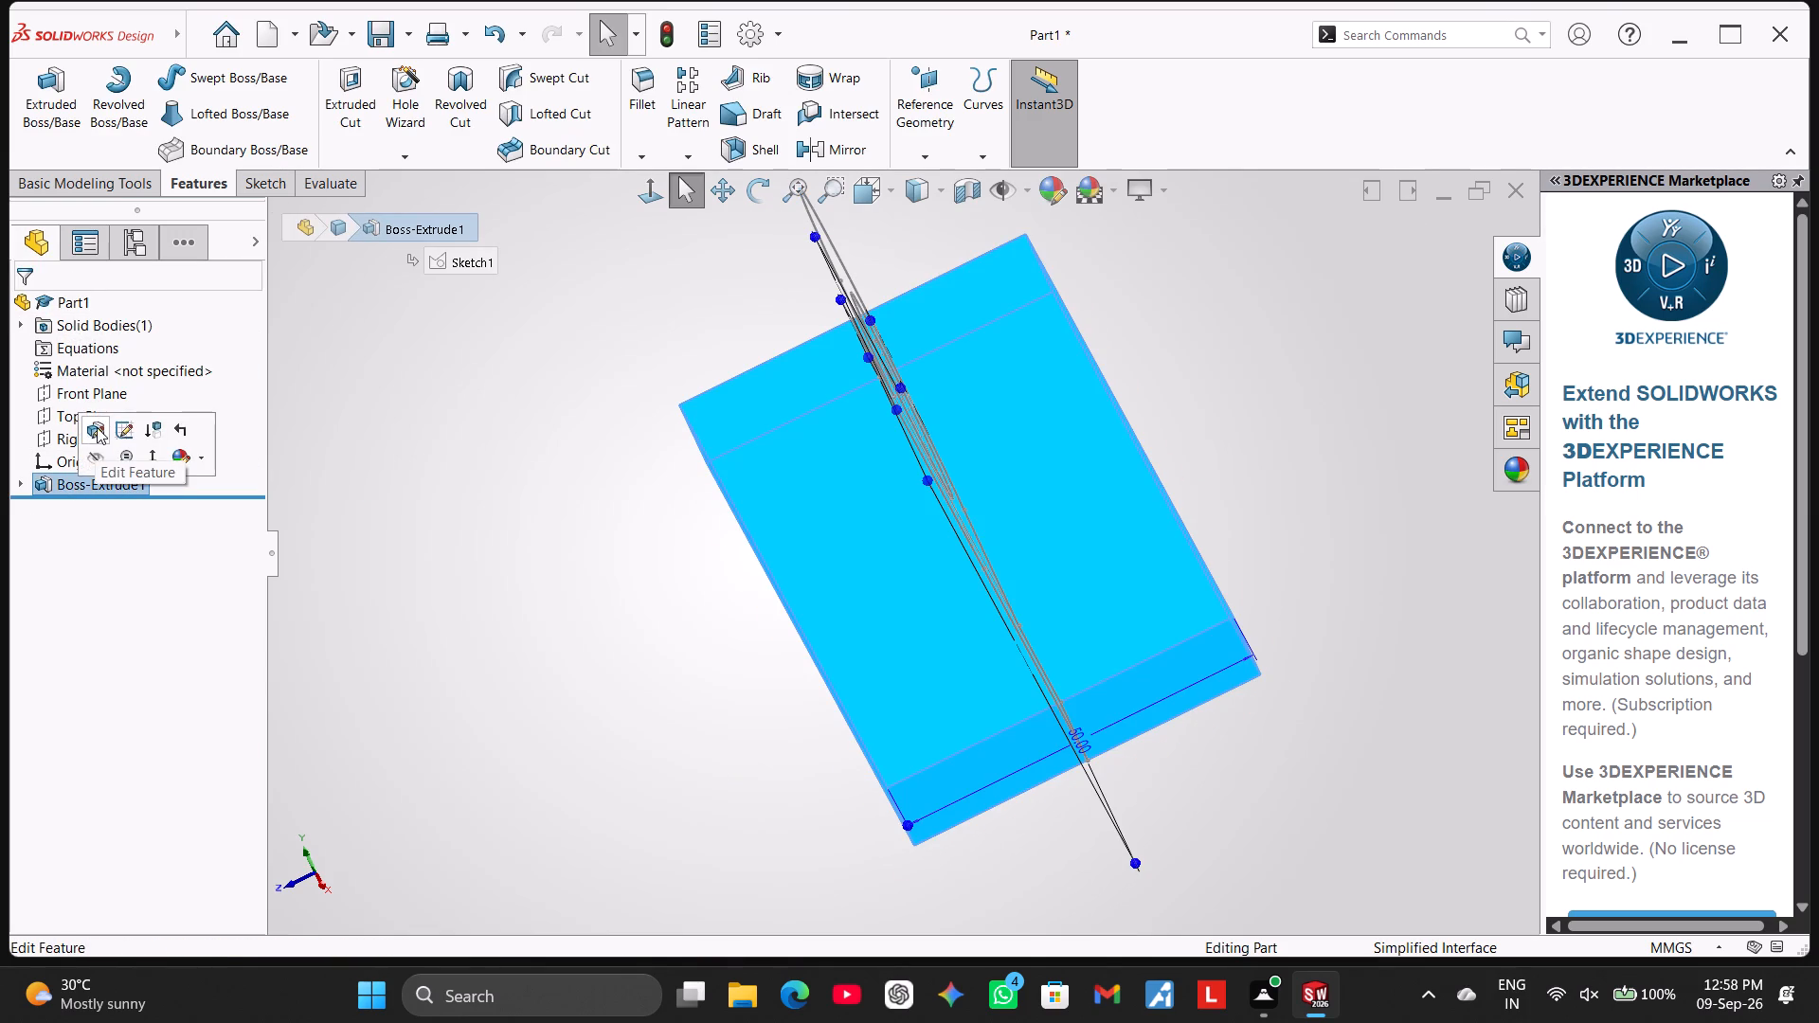
click(97, 424)
click(437, 555)
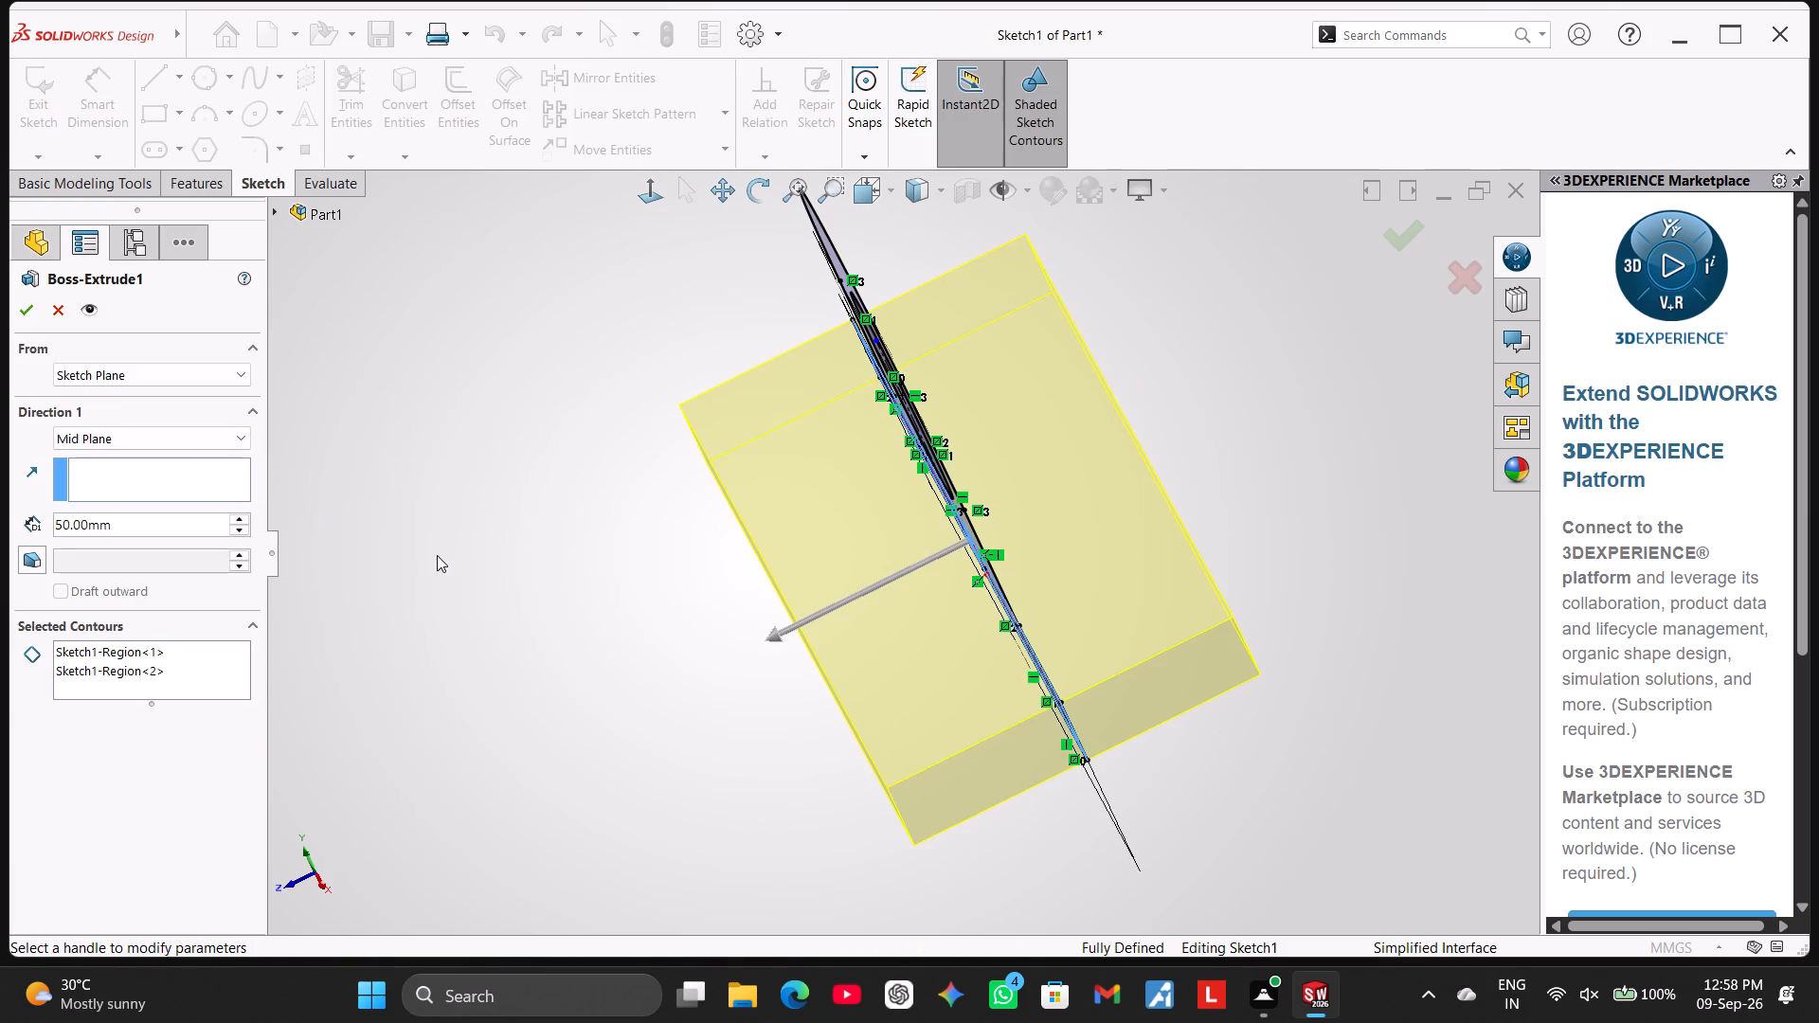
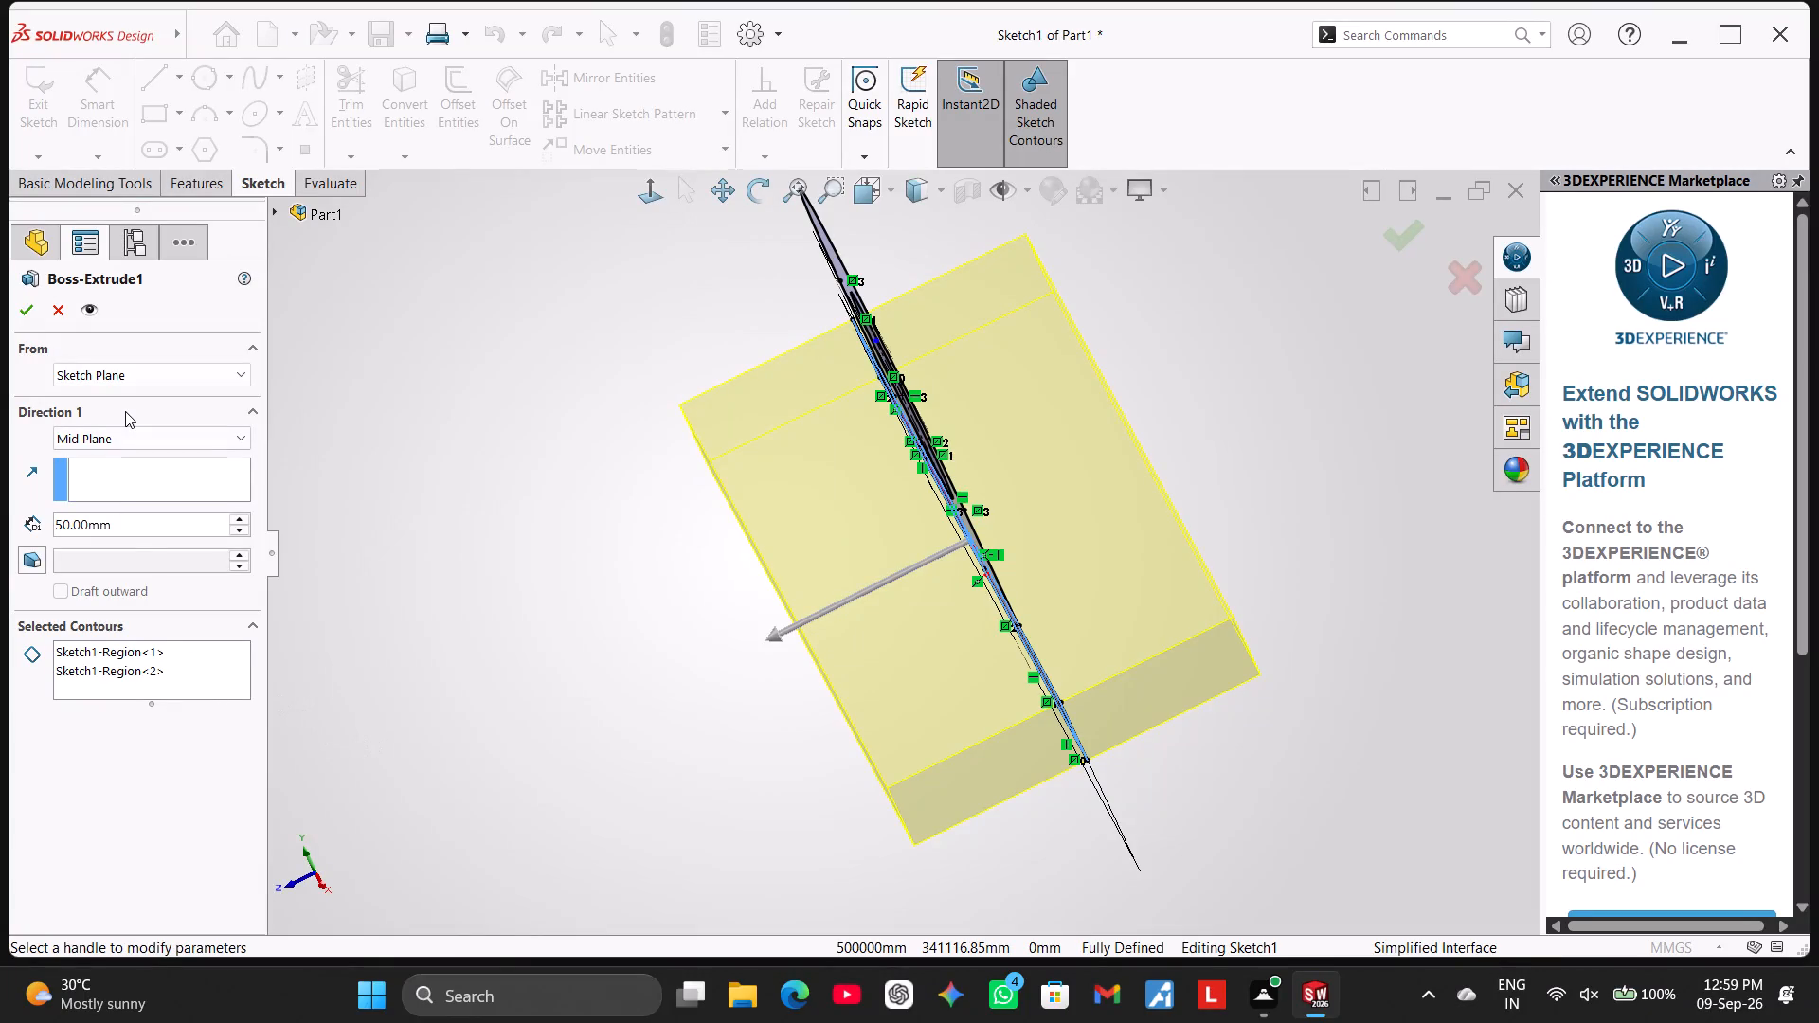
Change the base plate extrude's end condition to Blind.
click(197, 431)
click(190, 459)
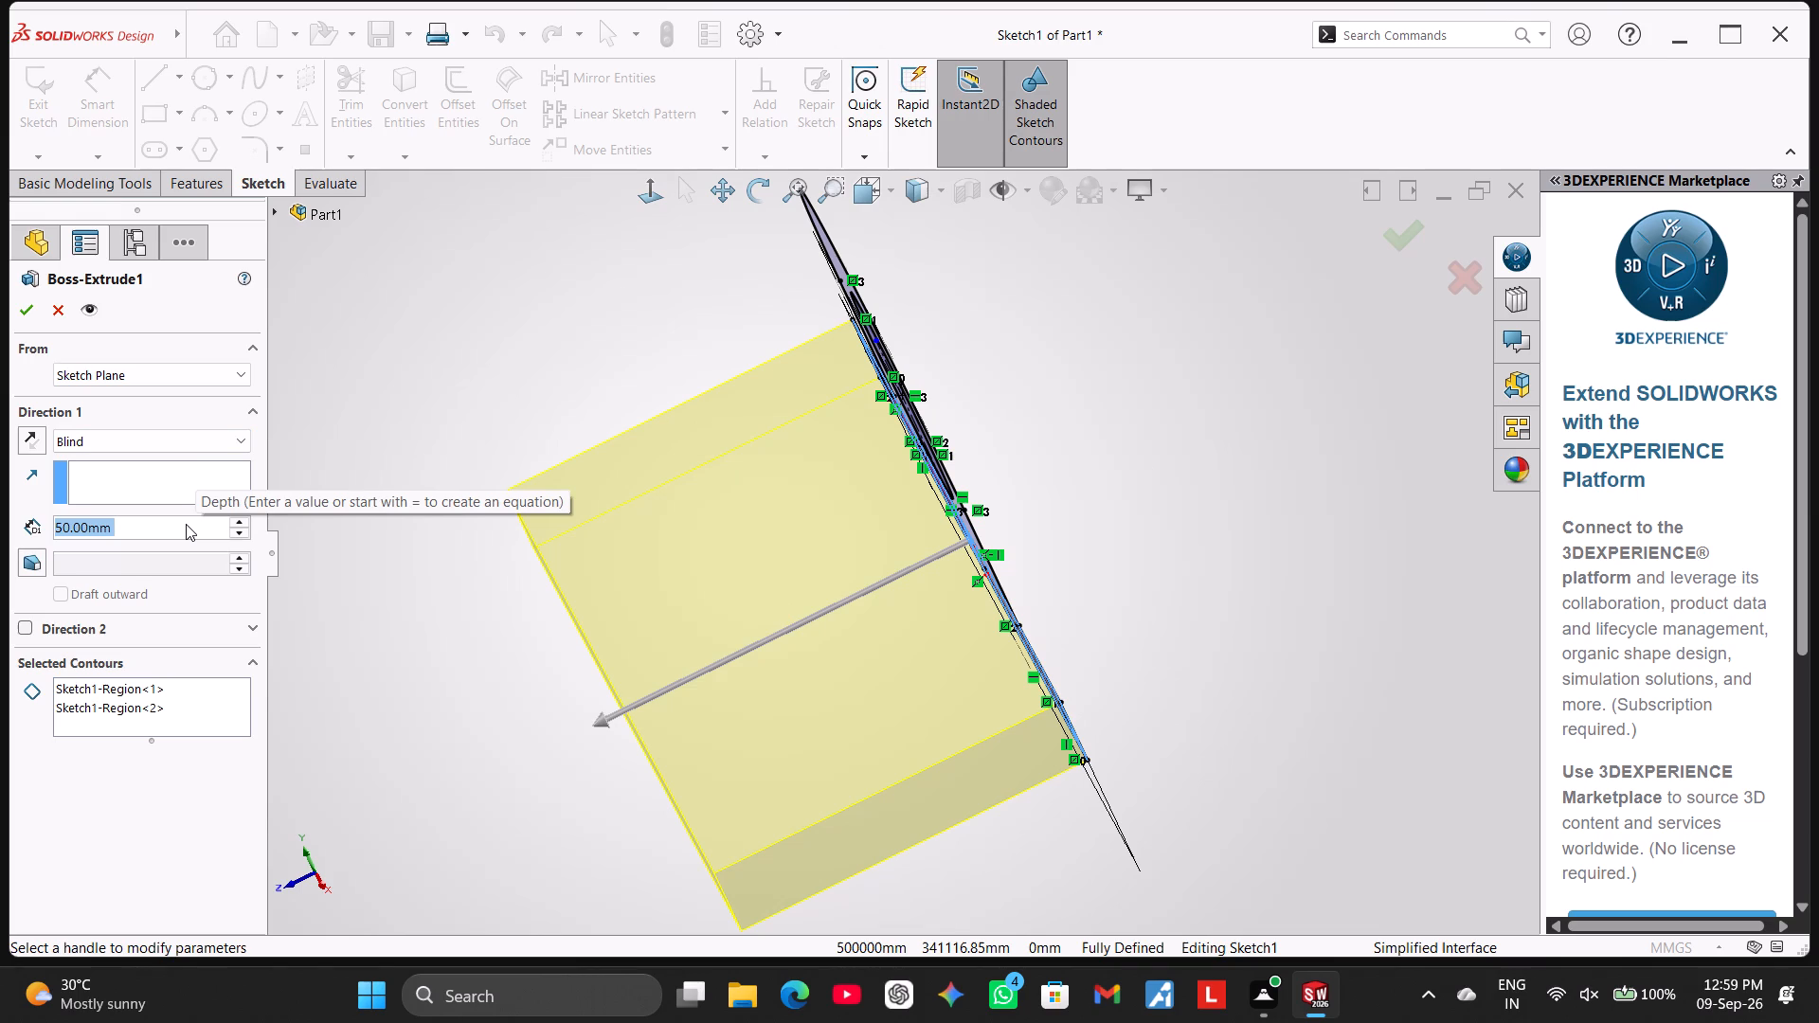
click(29, 315)
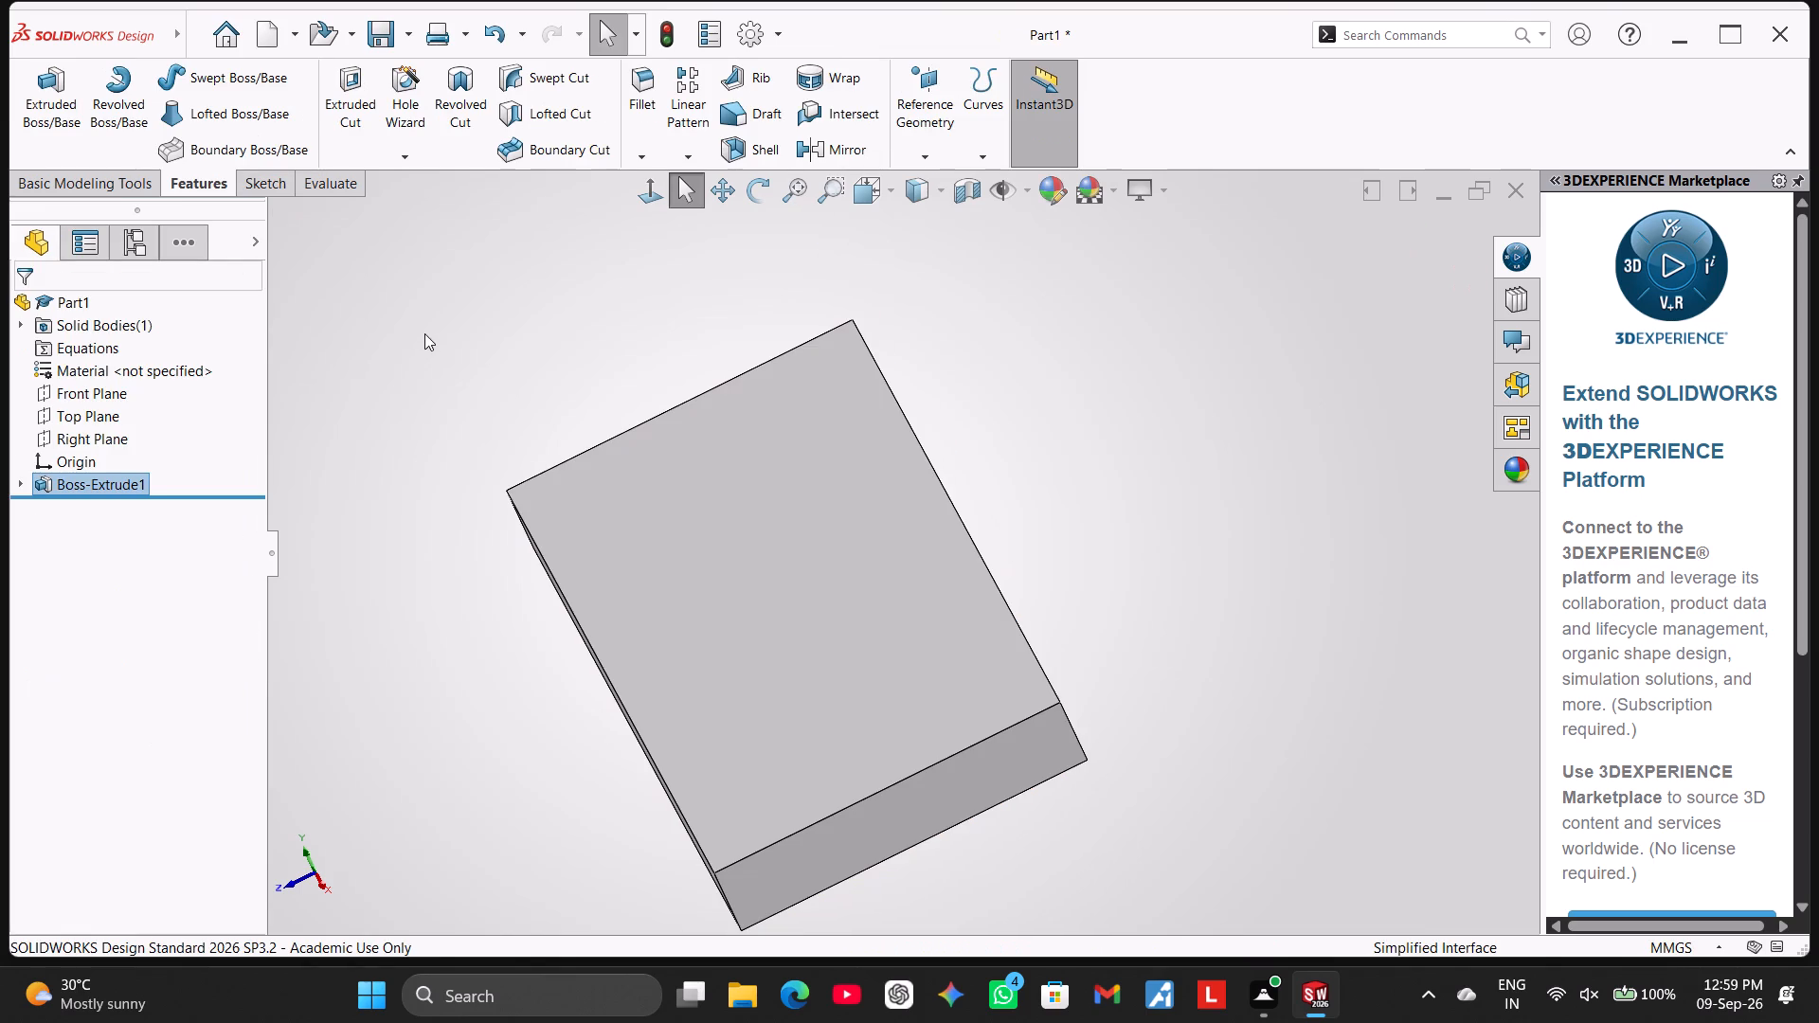
click(430, 332)
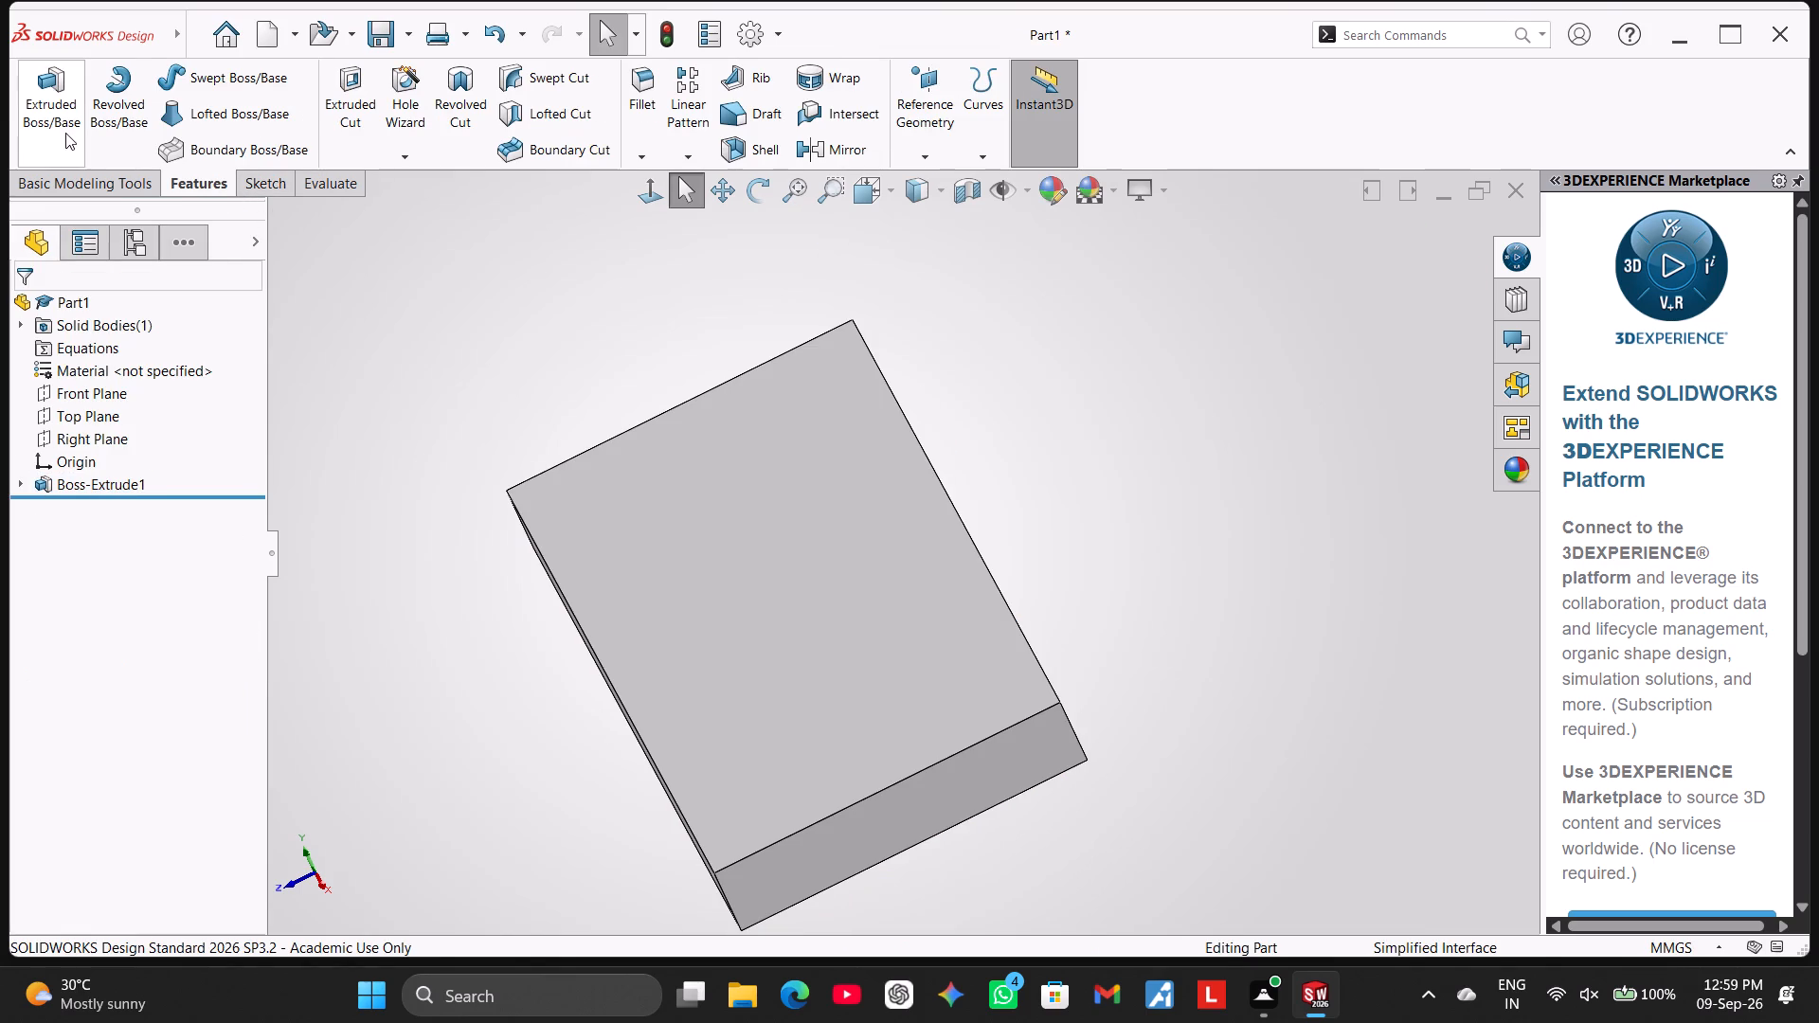
Start a boss extrude from the base feature's existing sketch, using only the rounded, holed upper profile region as contour.
click(56, 103)
click(281, 211)
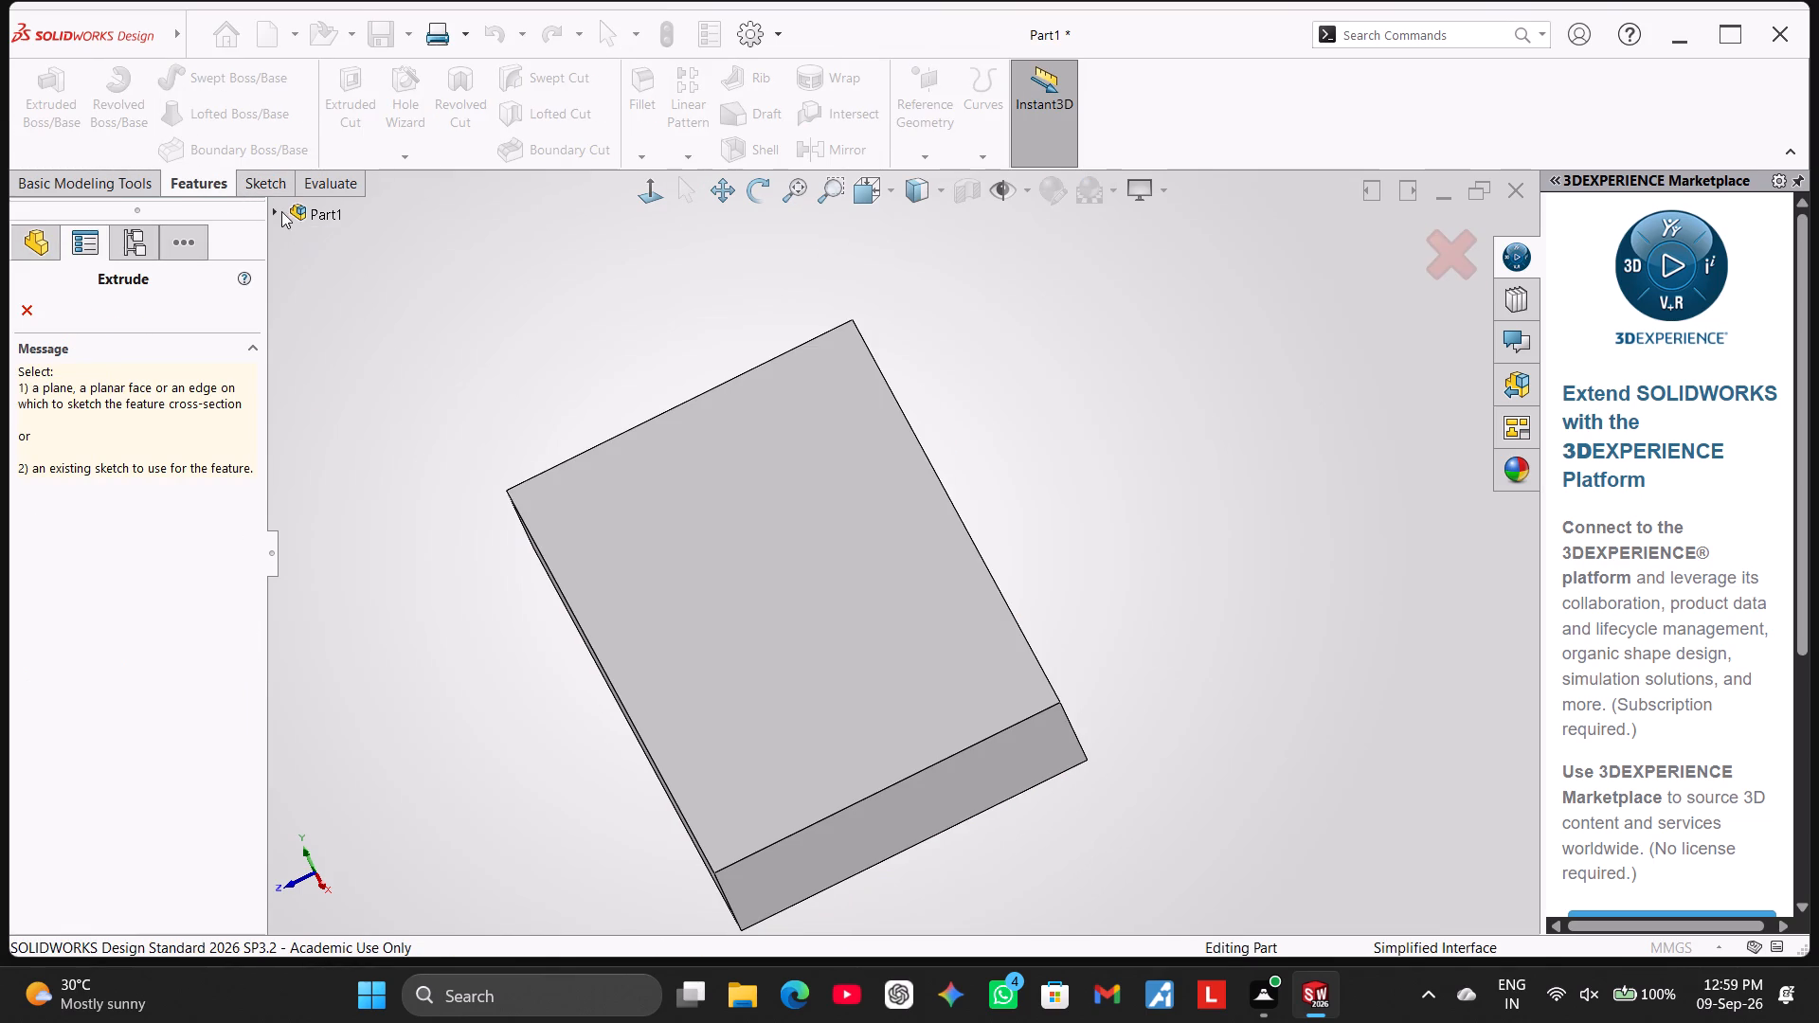
click(361, 424)
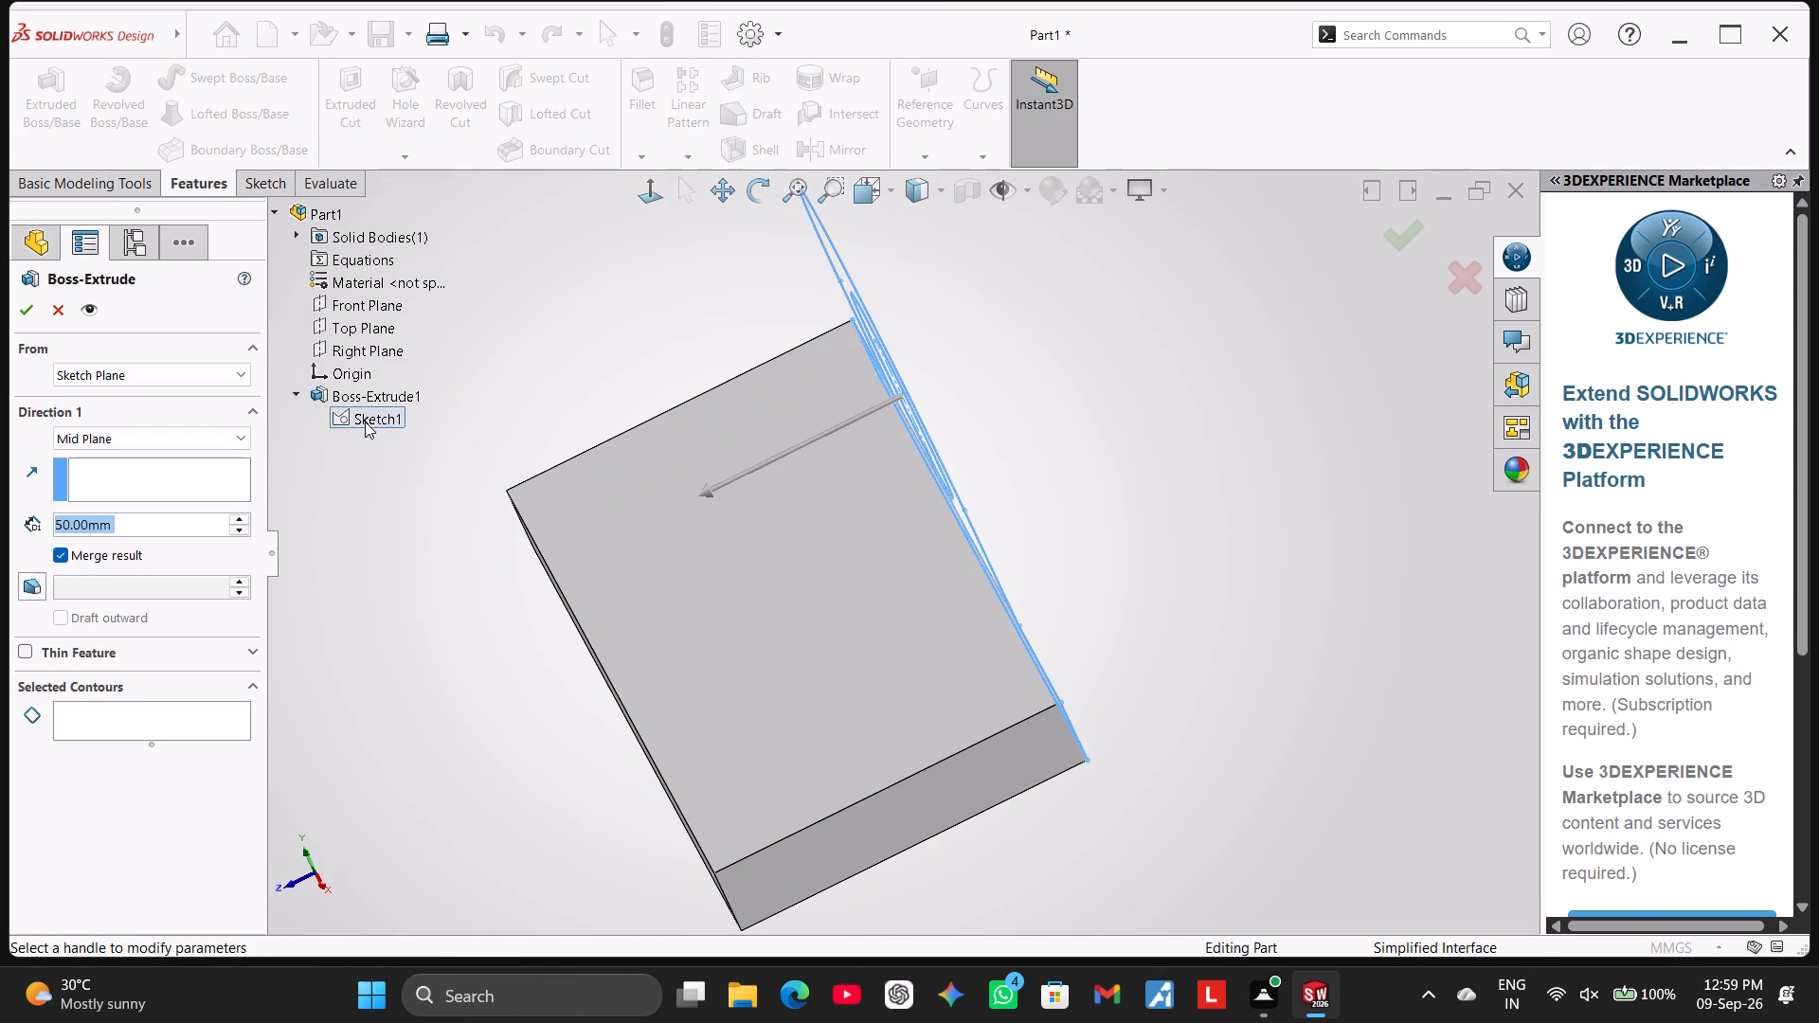
middle_drag(1073, 422, 1172, 394)
scroll(1174, 394, down, 1)
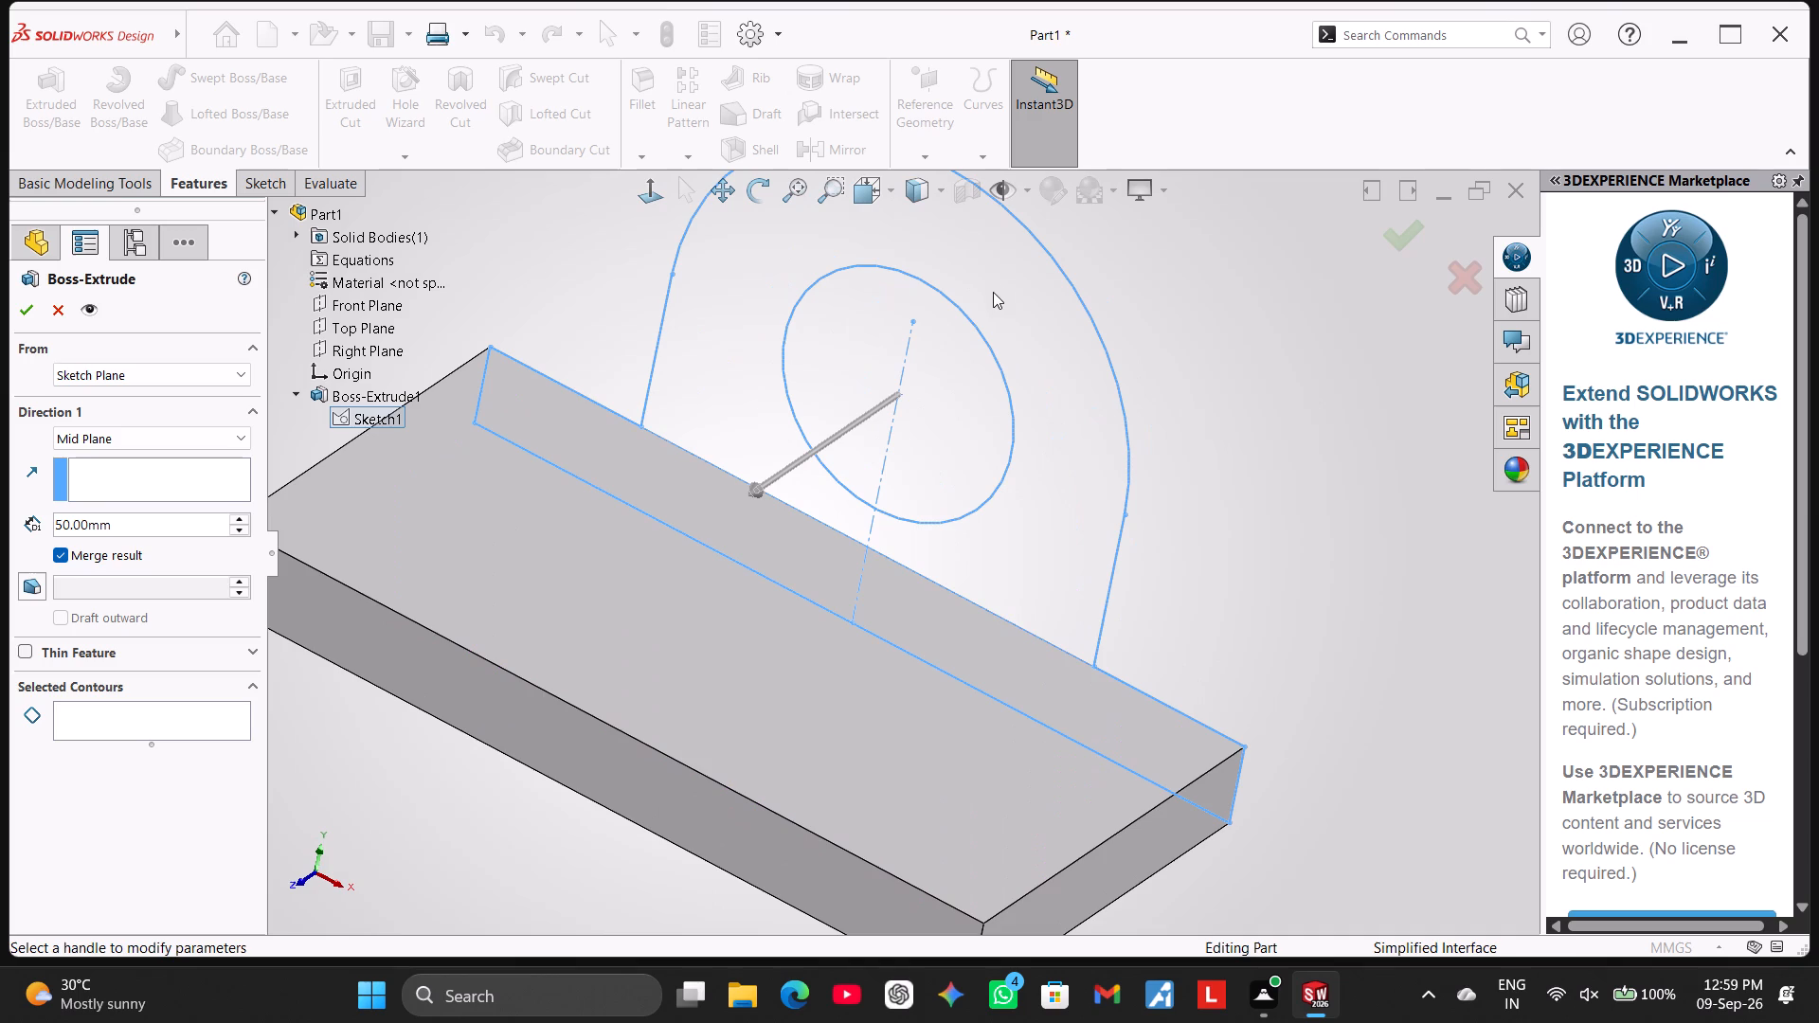
click(184, 727)
click(710, 333)
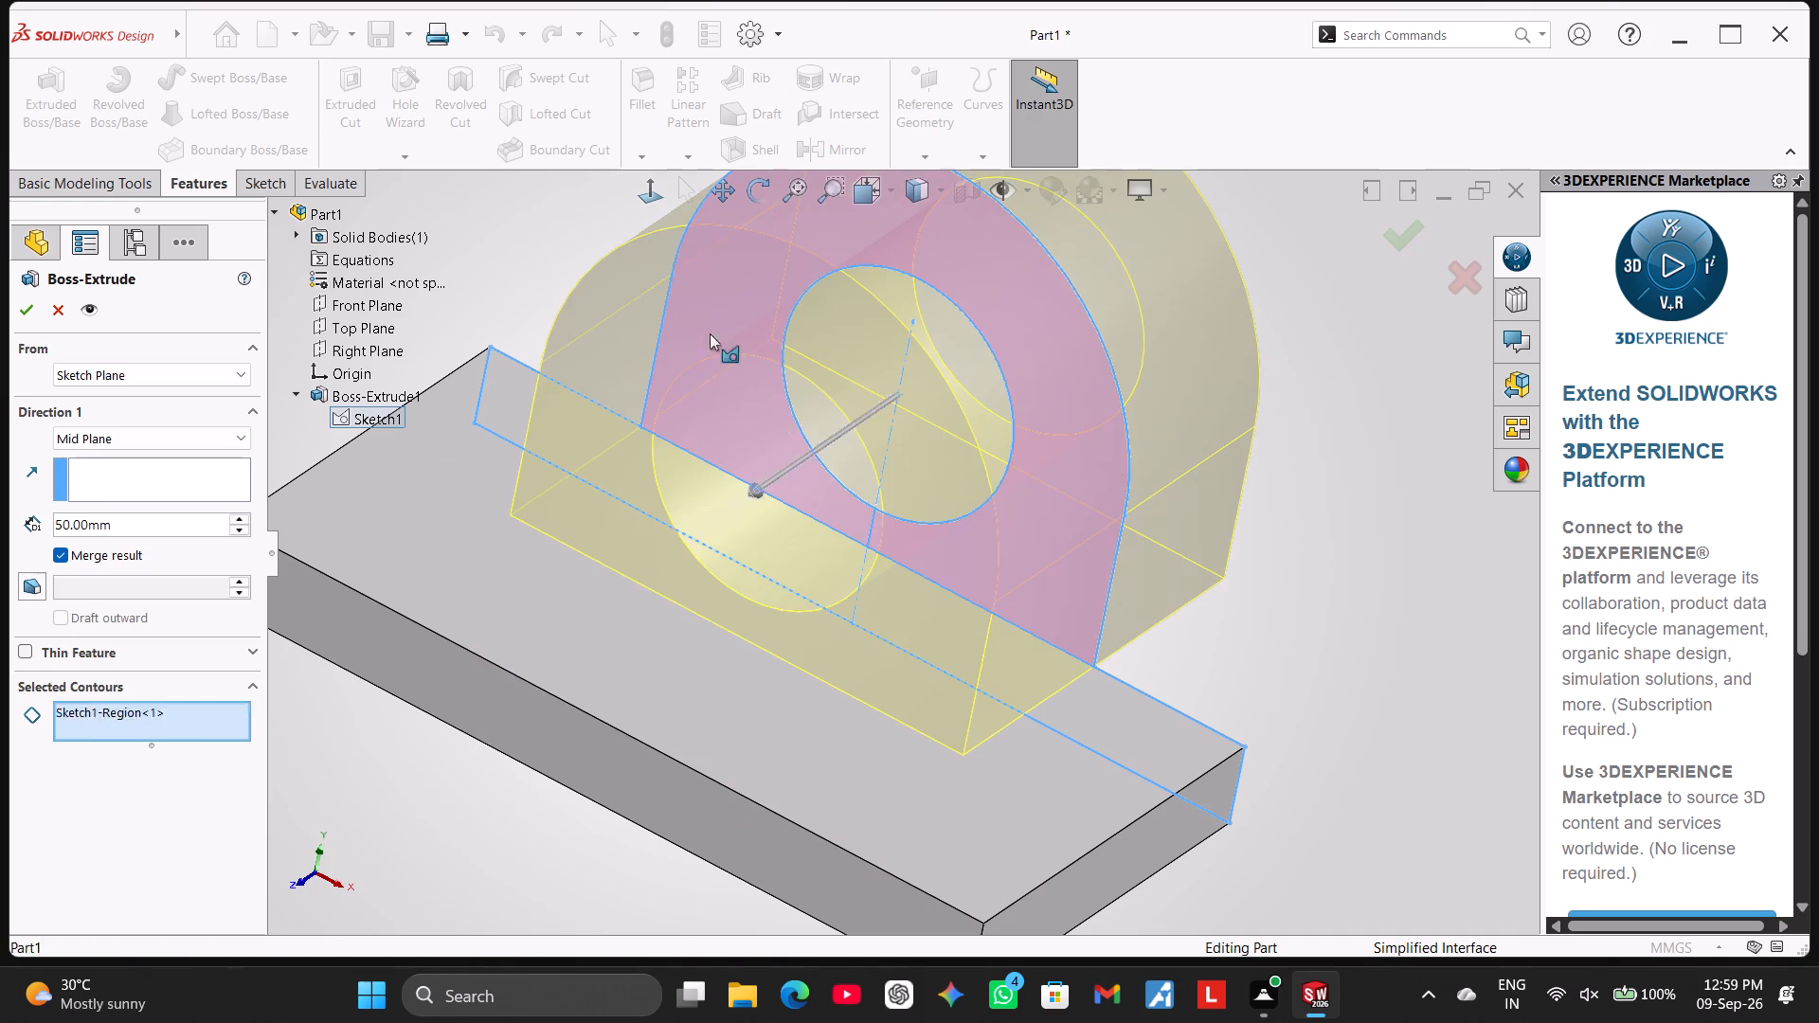
middle_drag(1403, 453, 1346, 494)
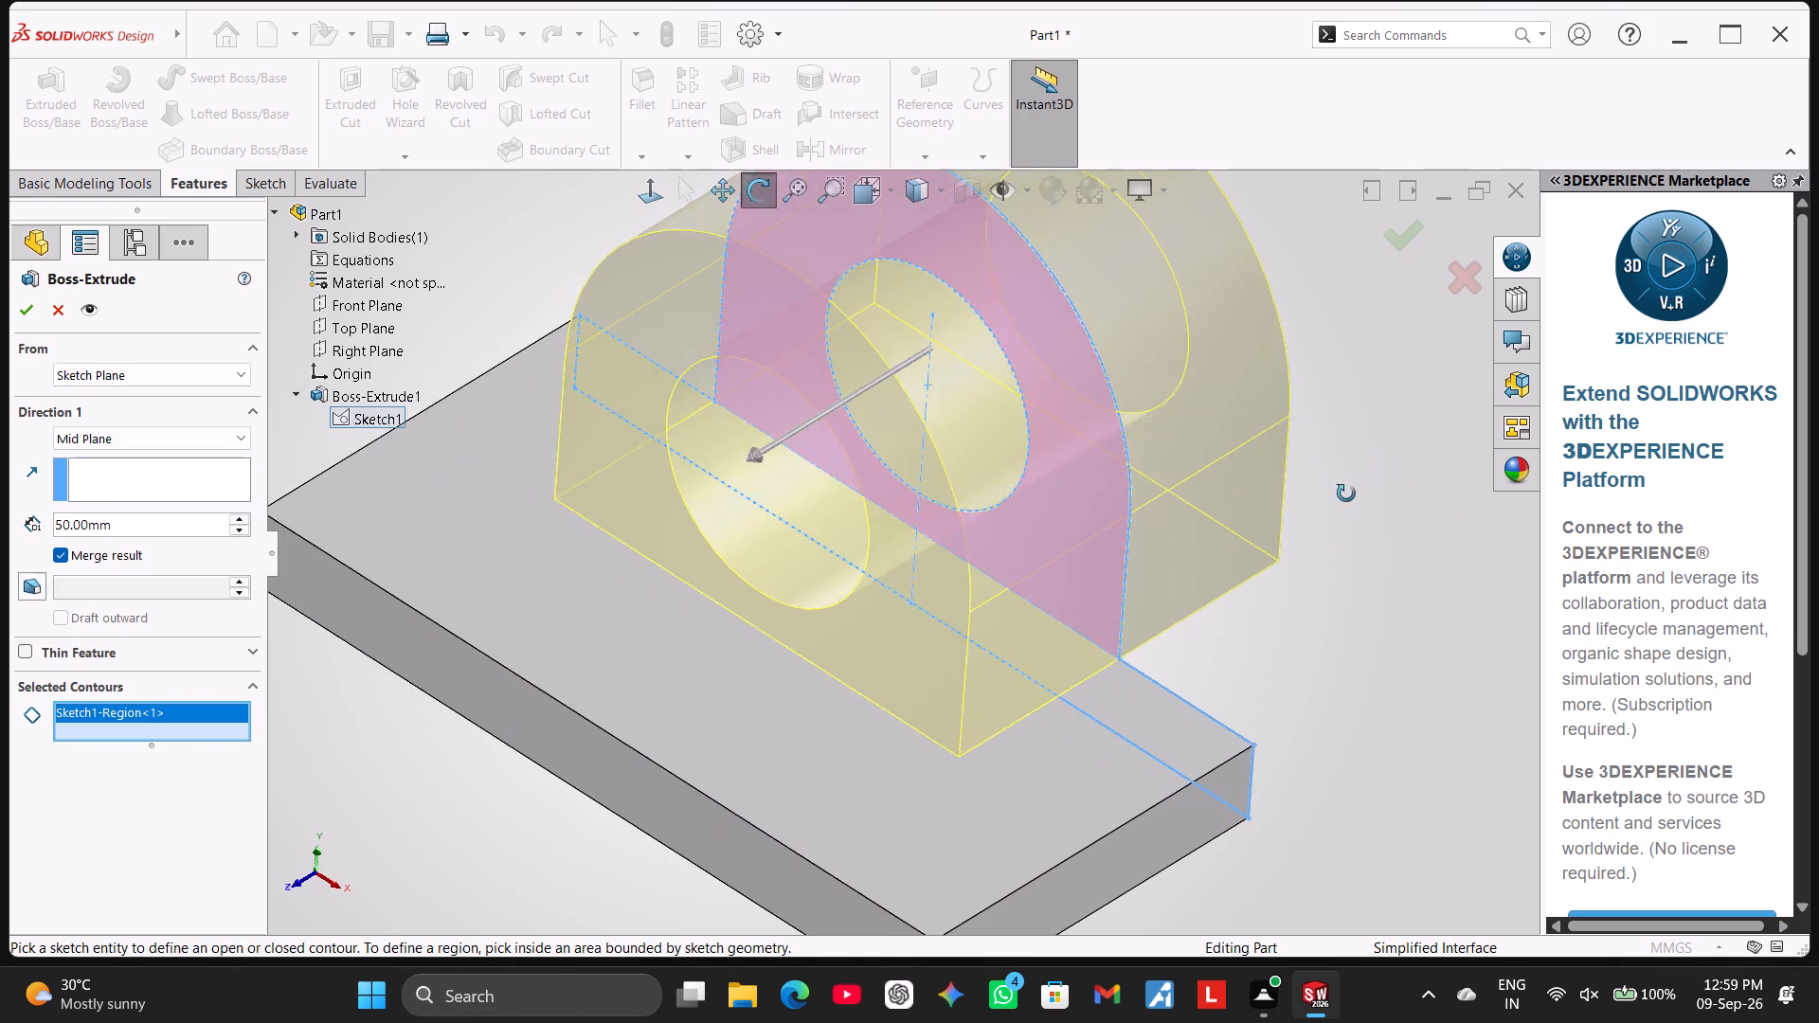
middle_drag(1346, 494, 1318, 513)
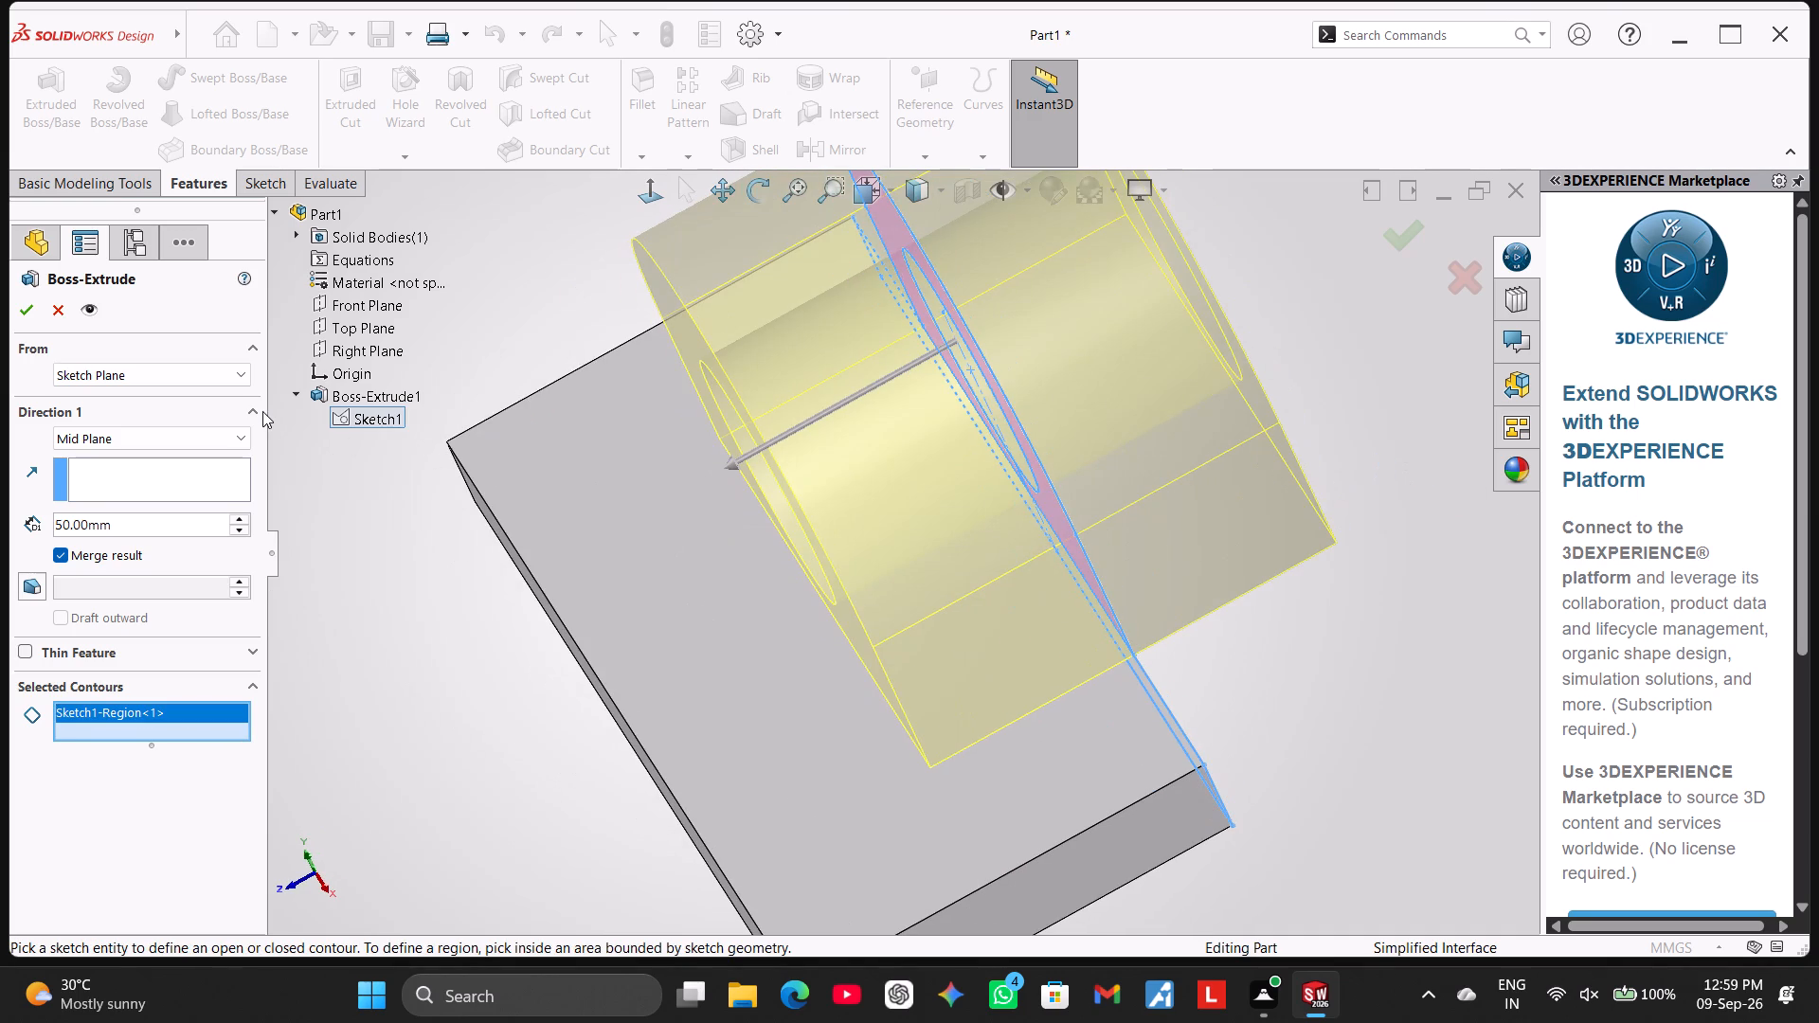
Extrude the upper profile from a 20 mm Offset start with a Mid Plane depth of 20 mm, merged with the base.
click(158, 373)
click(156, 440)
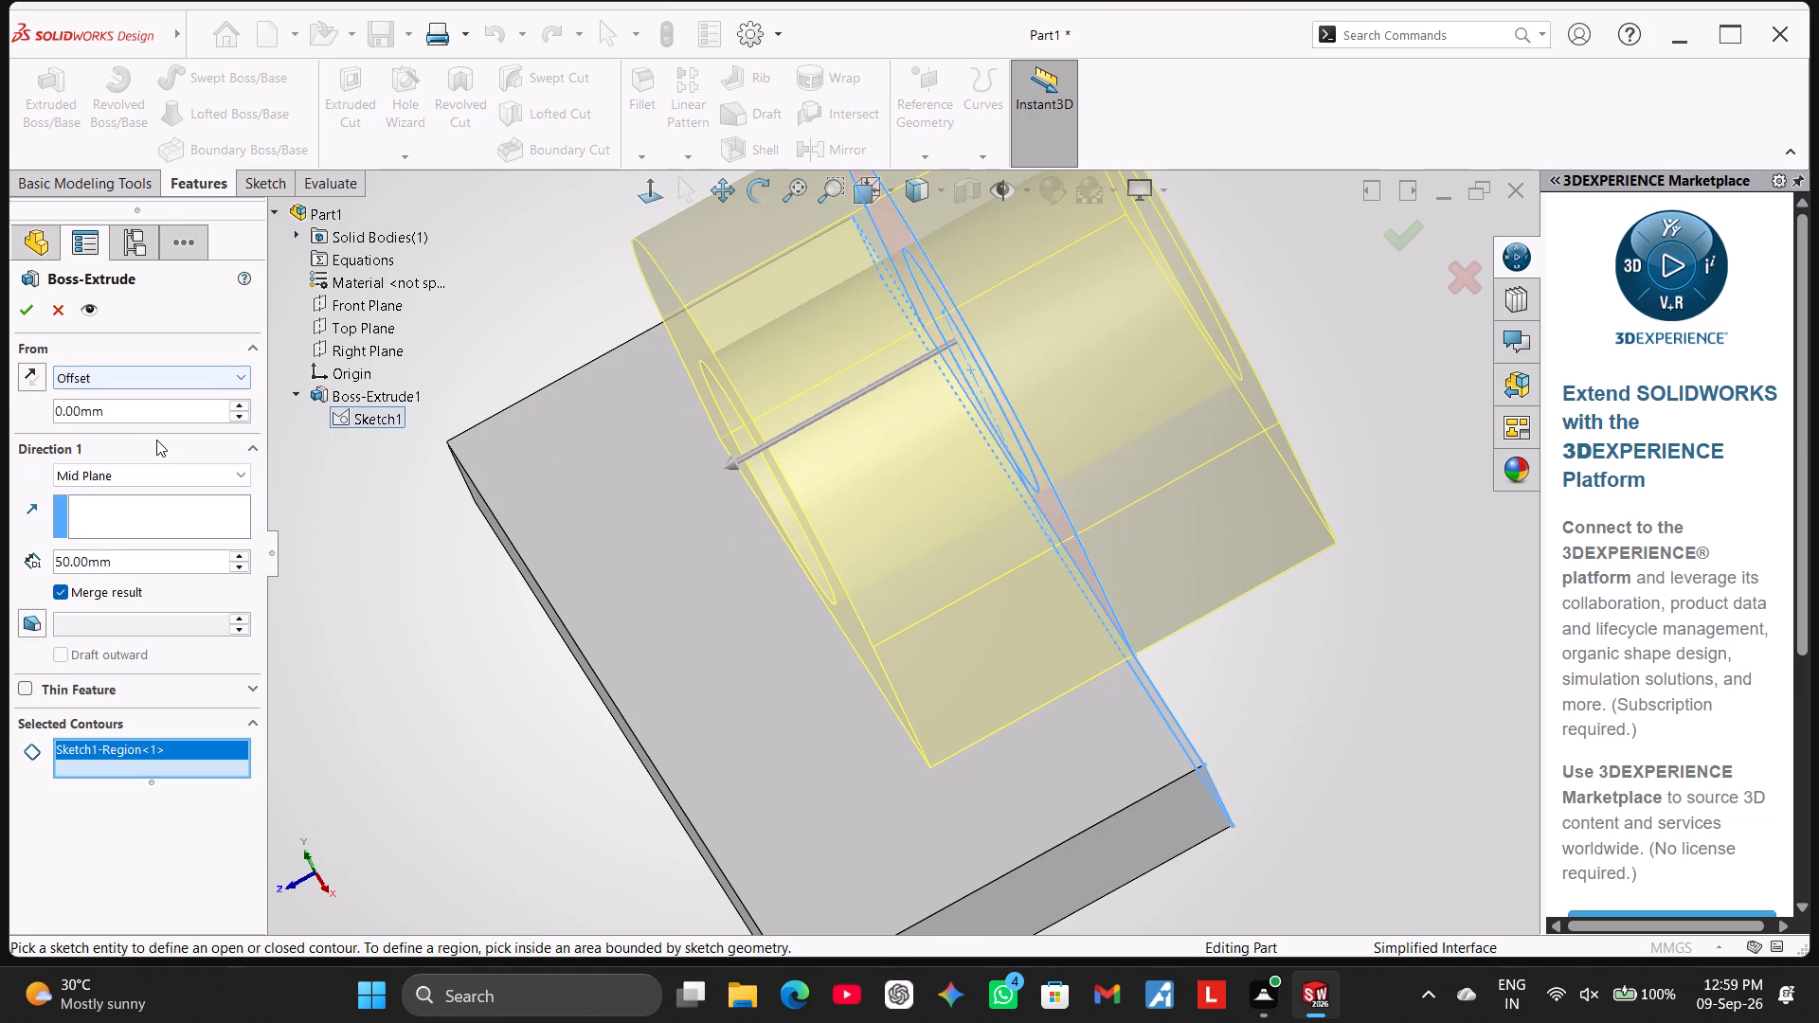
drag(147, 417, 17, 414)
text(20)
key(Return)
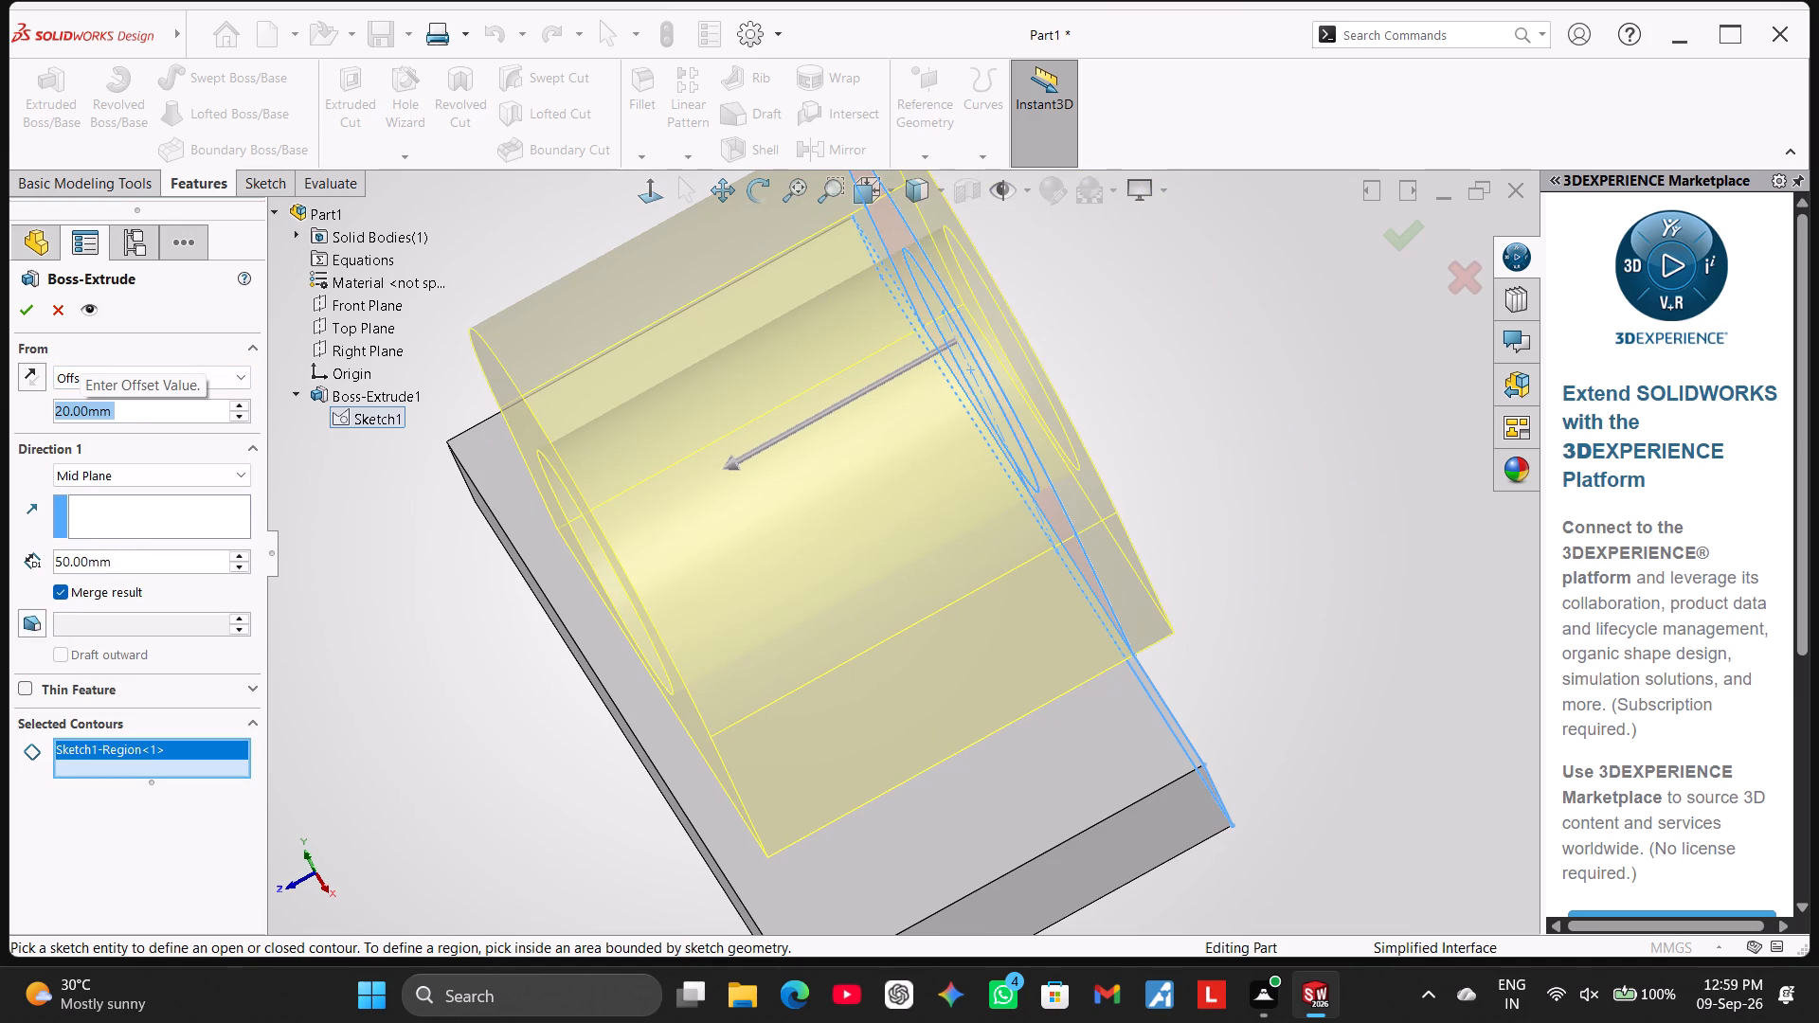
drag(129, 557, 45, 557)
text(20)
key(Return)
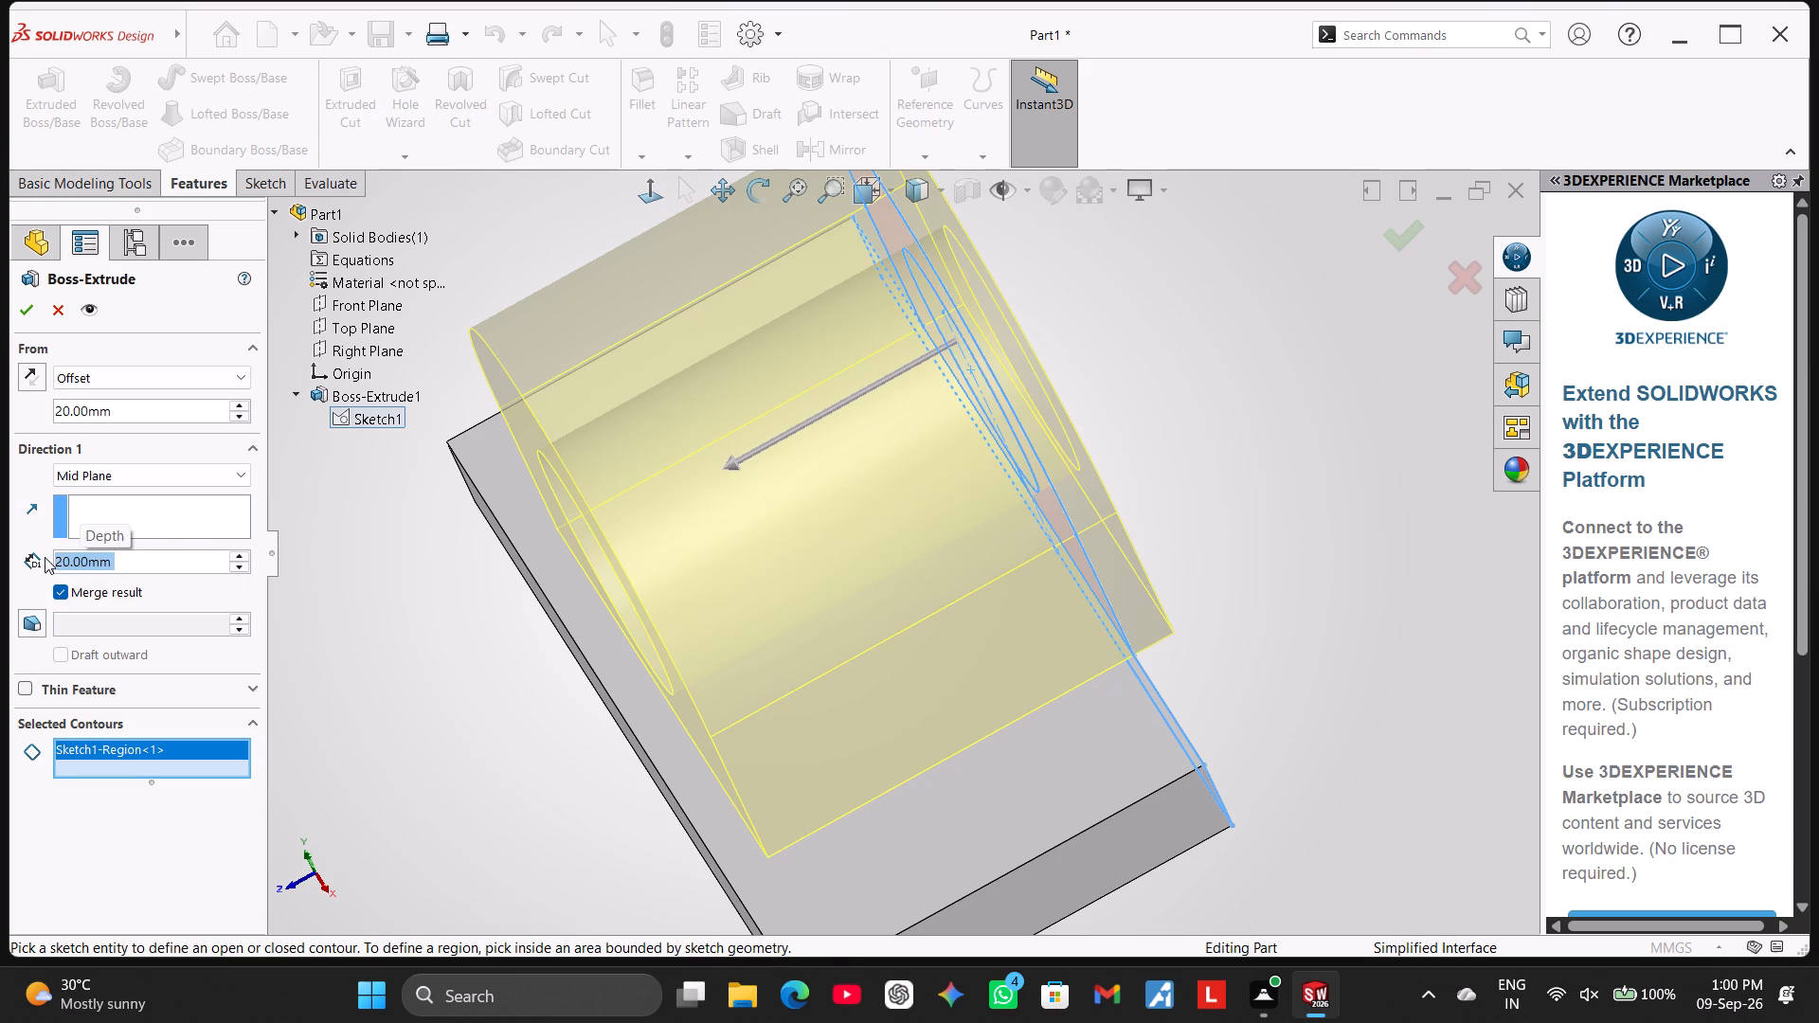
click(22, 314)
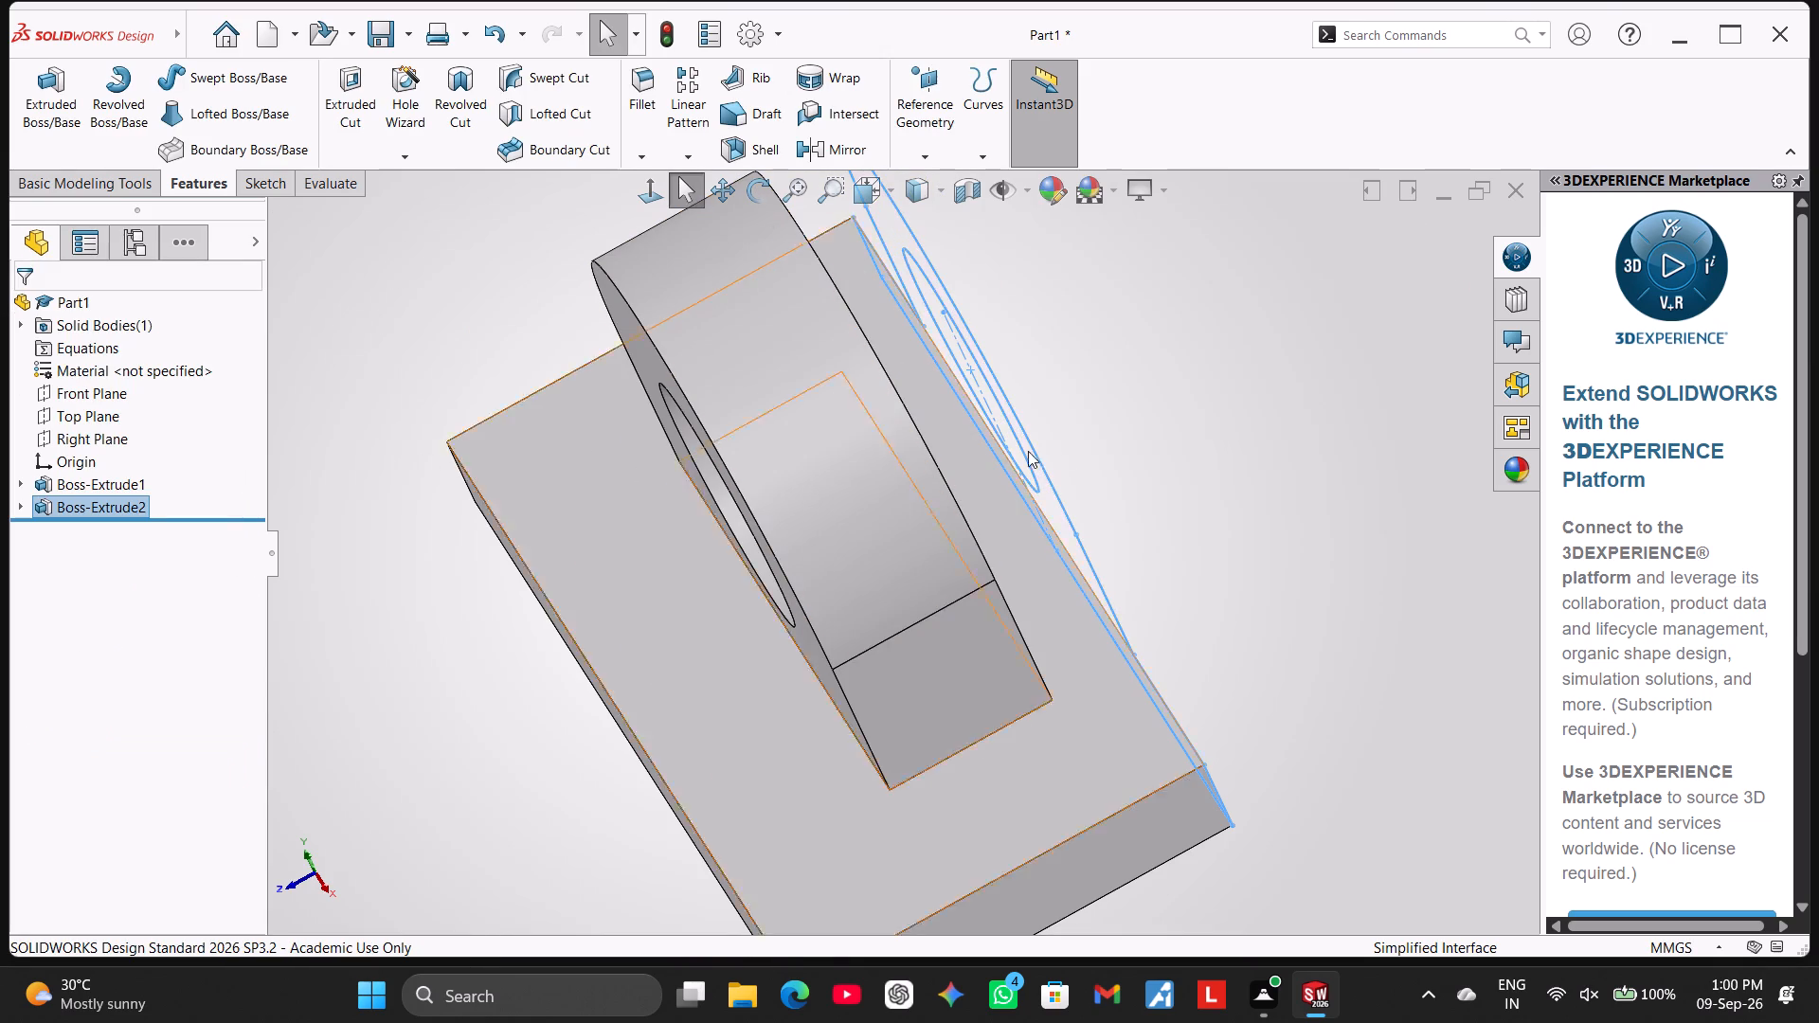
click(1104, 434)
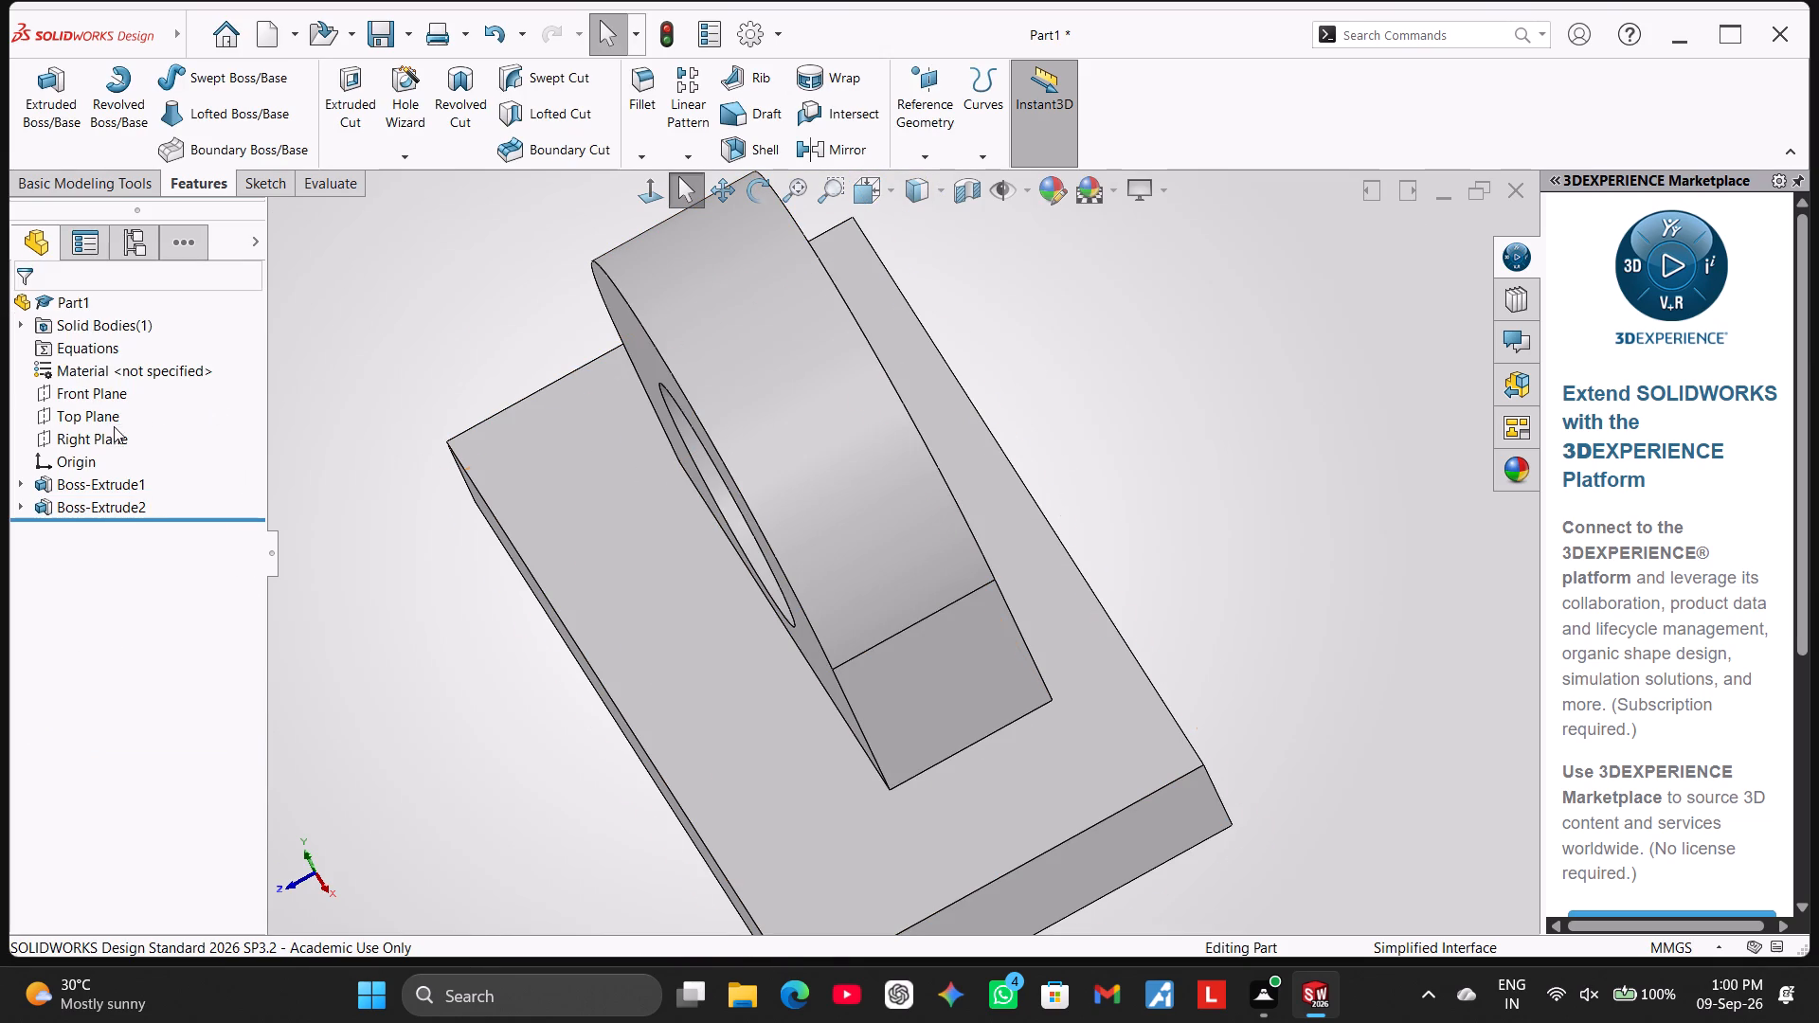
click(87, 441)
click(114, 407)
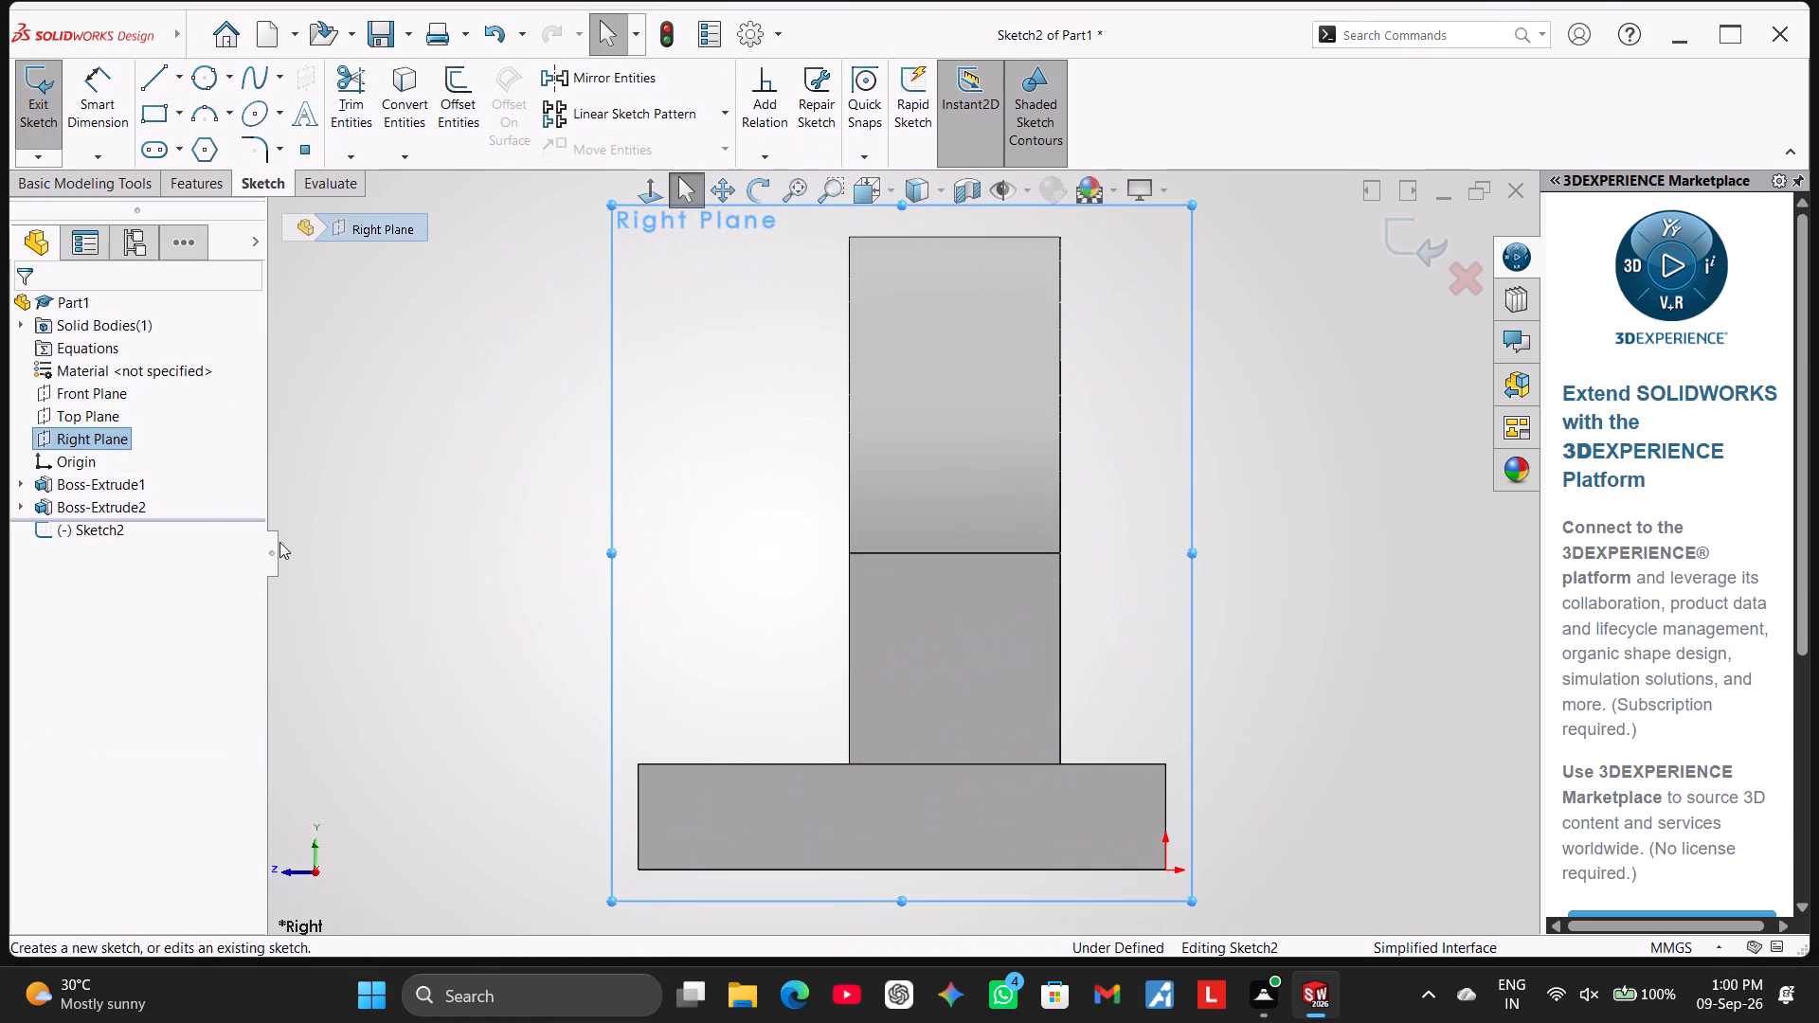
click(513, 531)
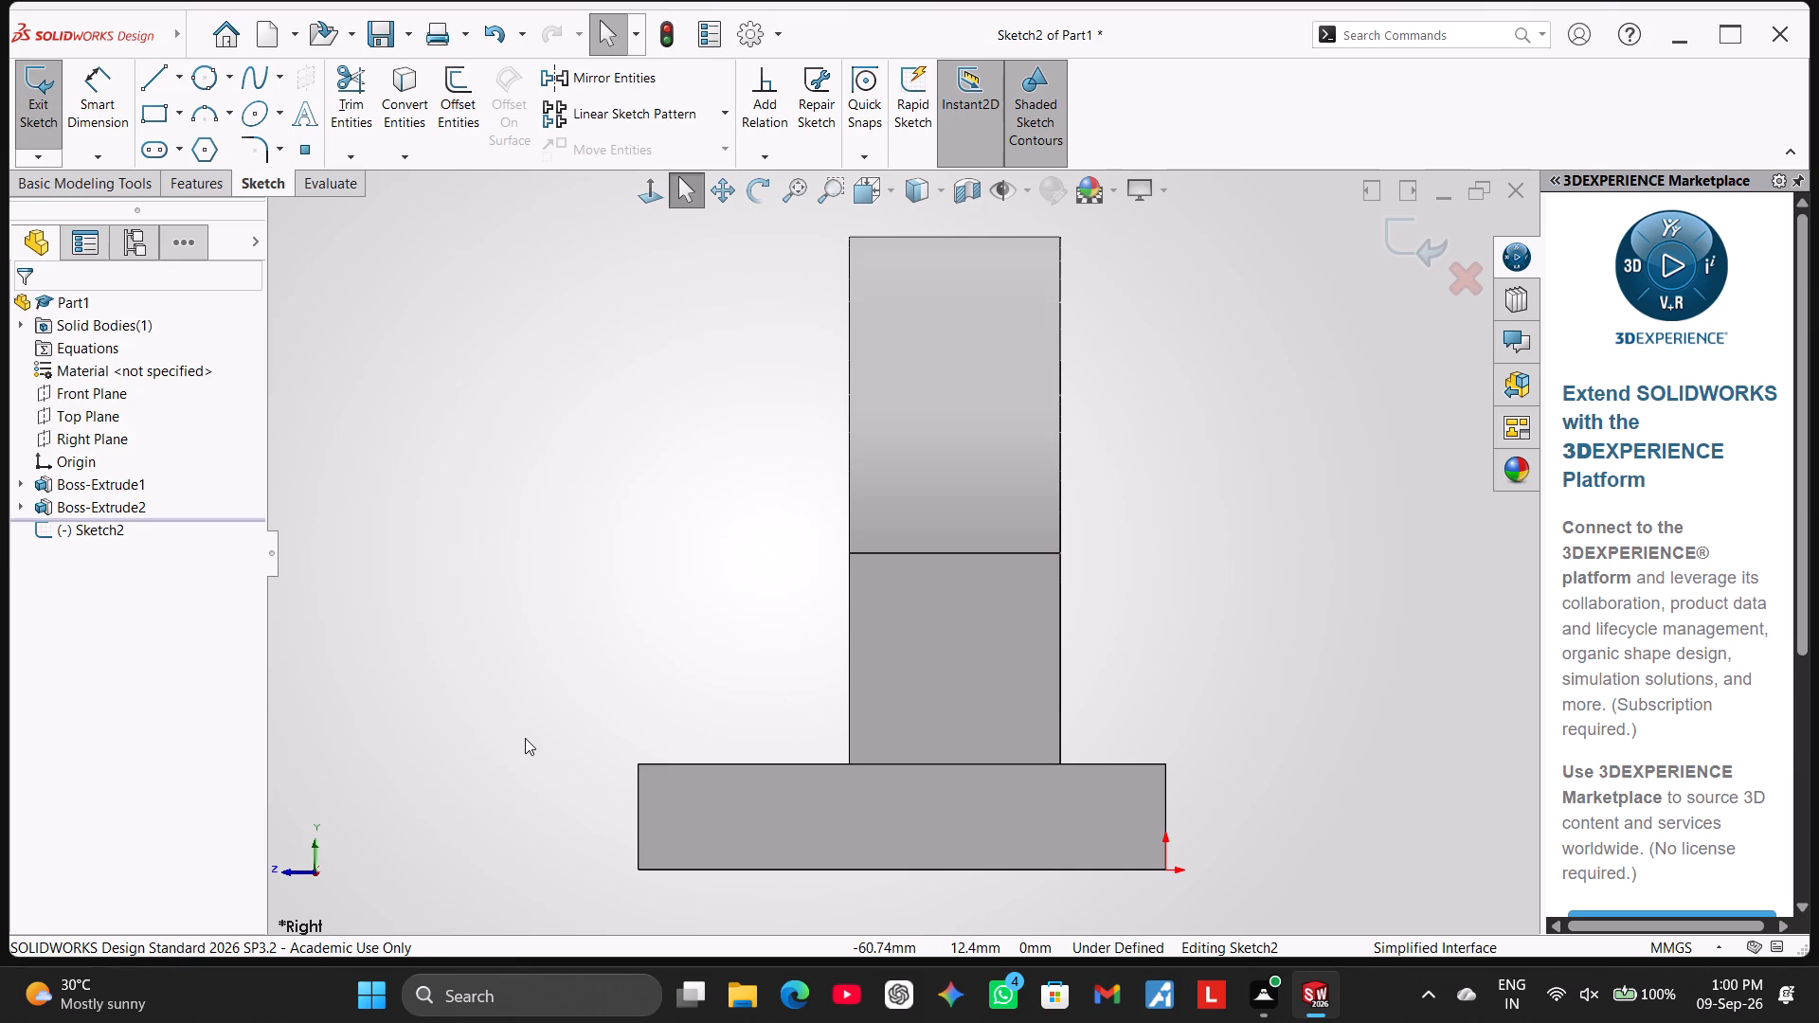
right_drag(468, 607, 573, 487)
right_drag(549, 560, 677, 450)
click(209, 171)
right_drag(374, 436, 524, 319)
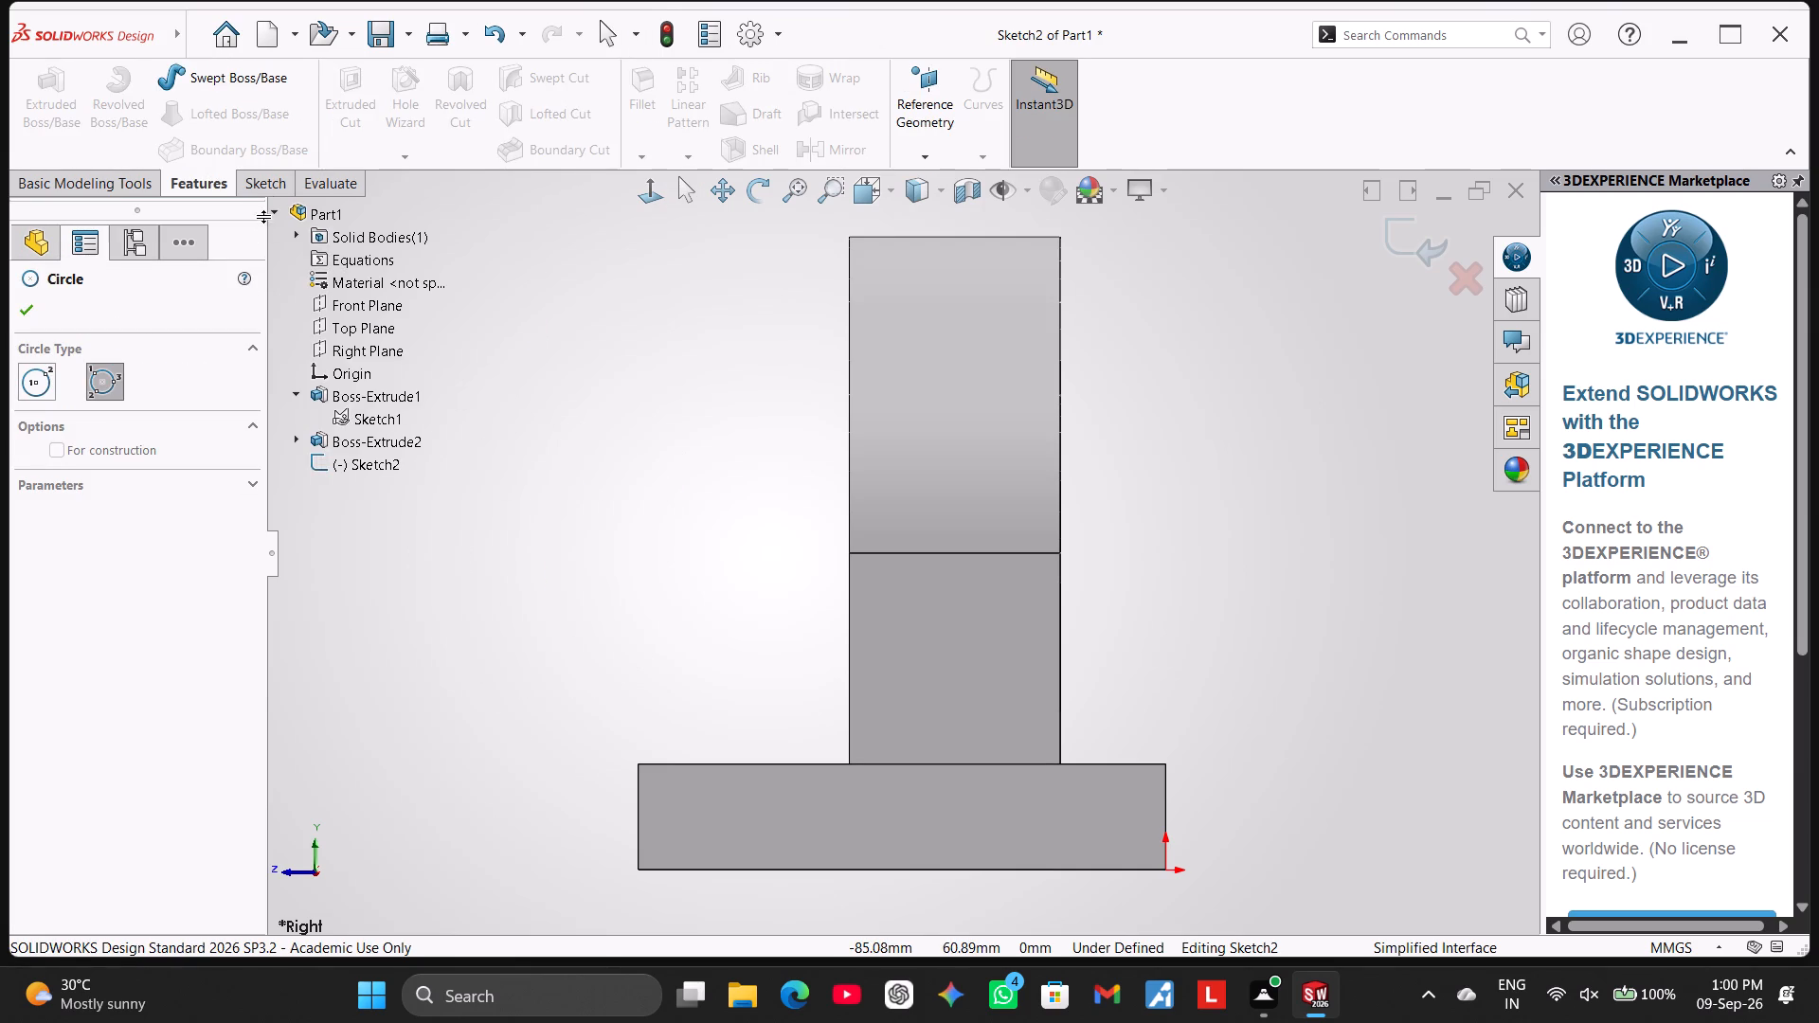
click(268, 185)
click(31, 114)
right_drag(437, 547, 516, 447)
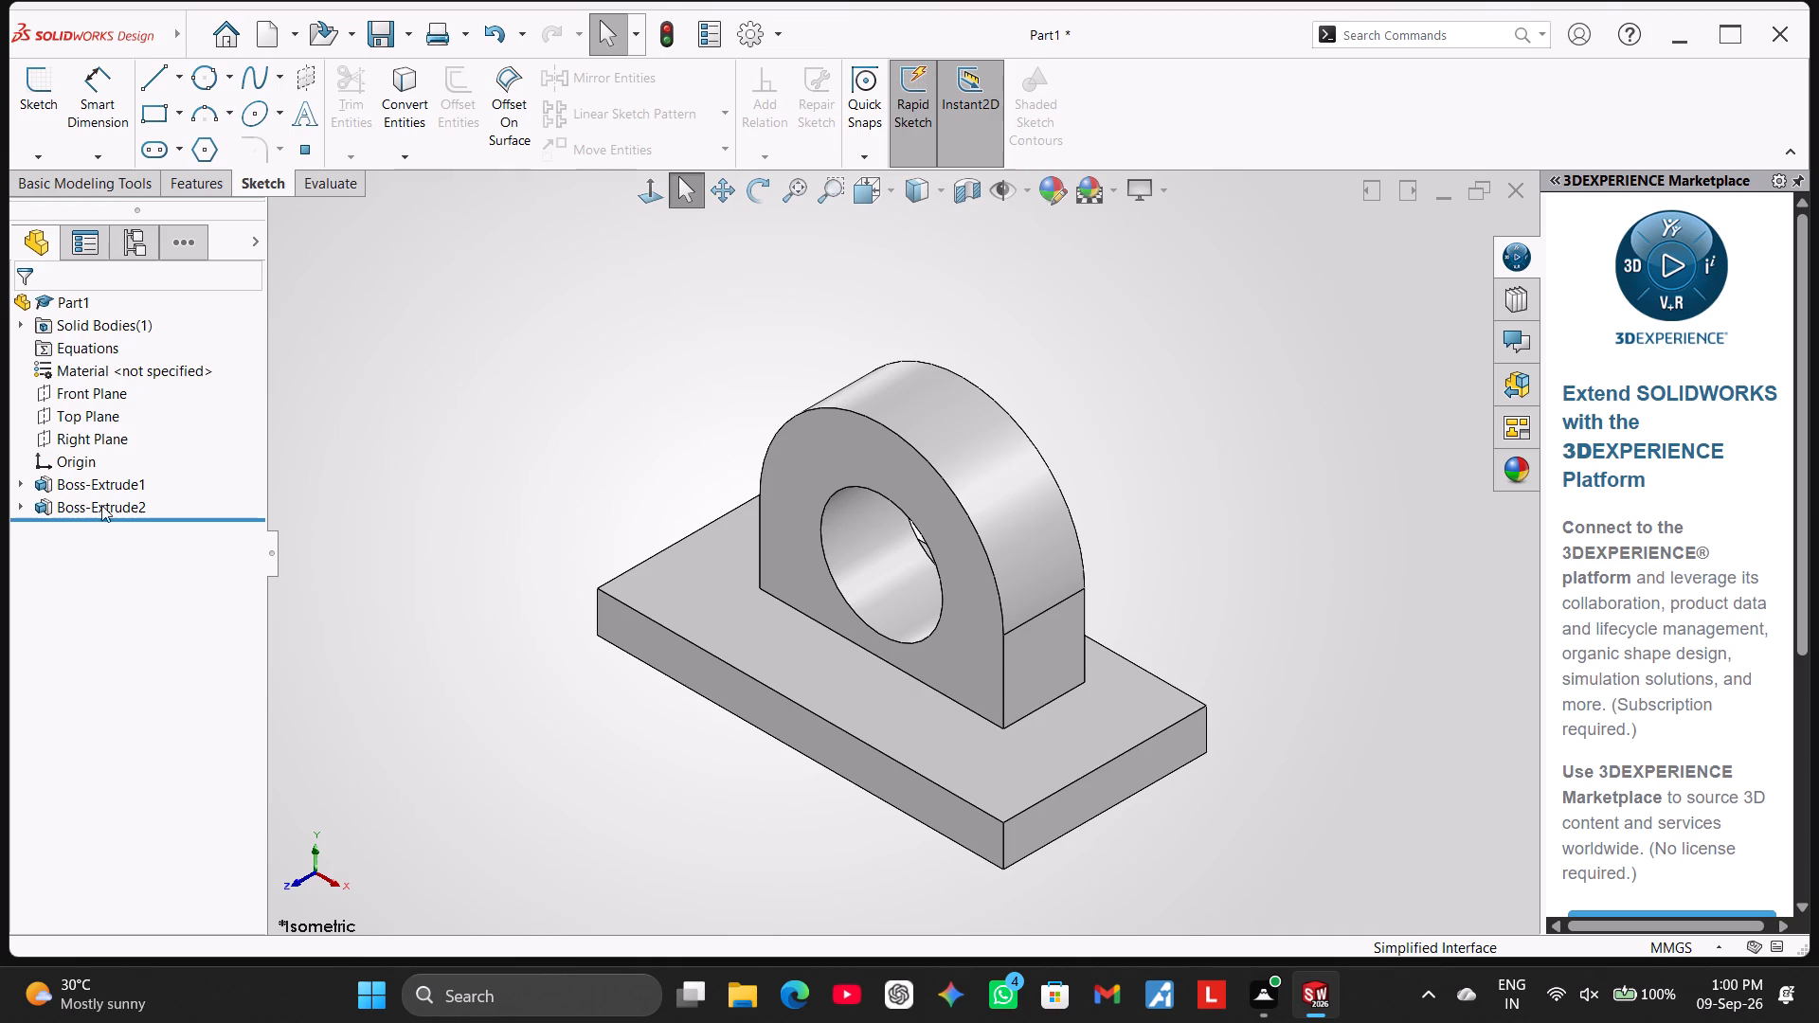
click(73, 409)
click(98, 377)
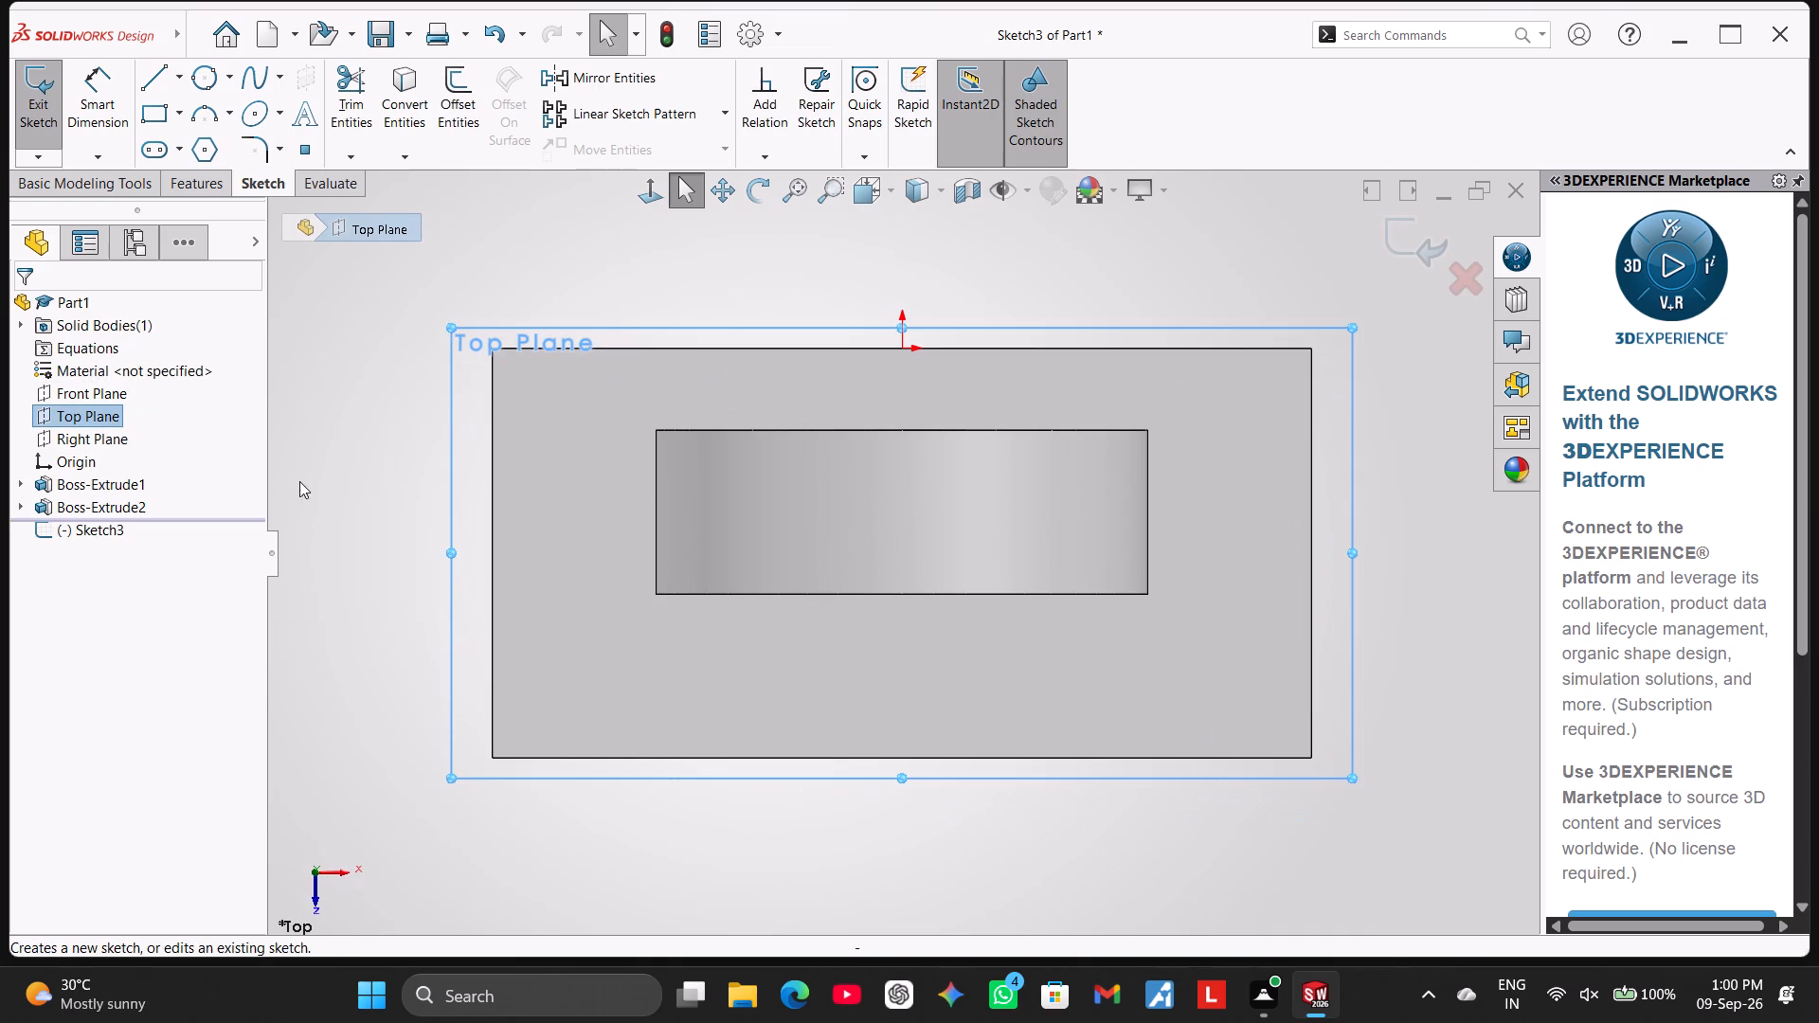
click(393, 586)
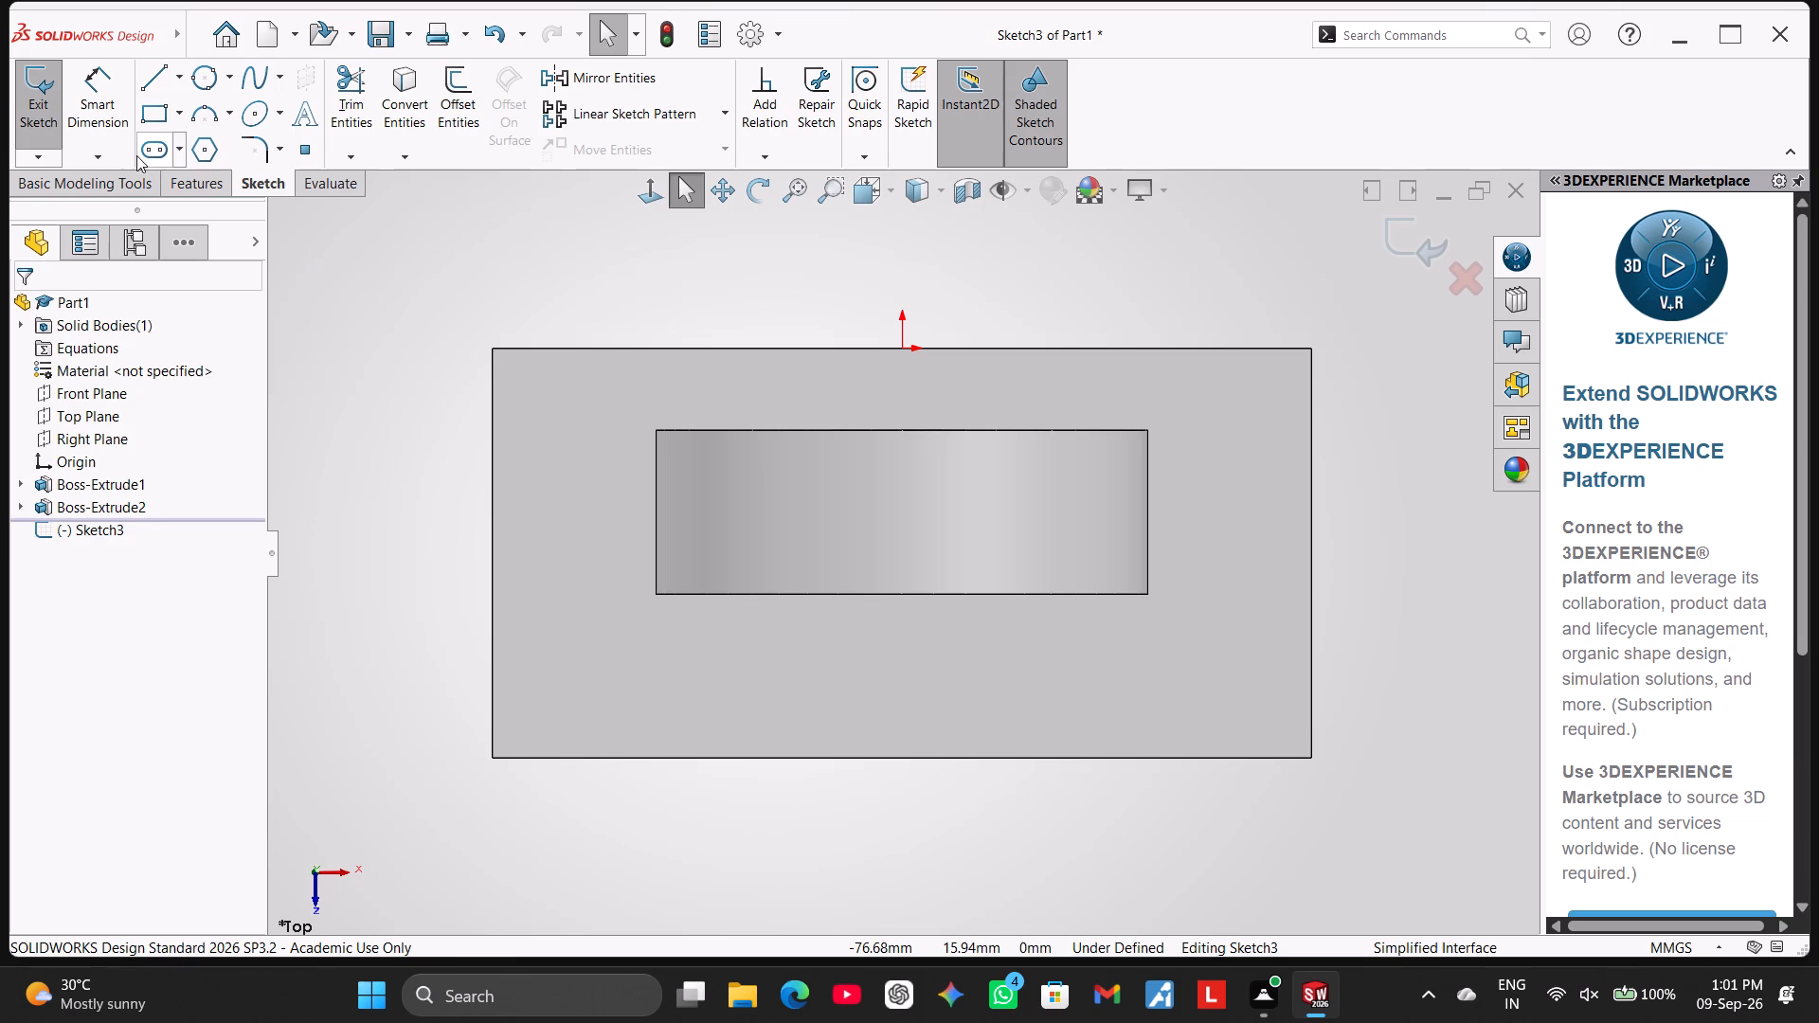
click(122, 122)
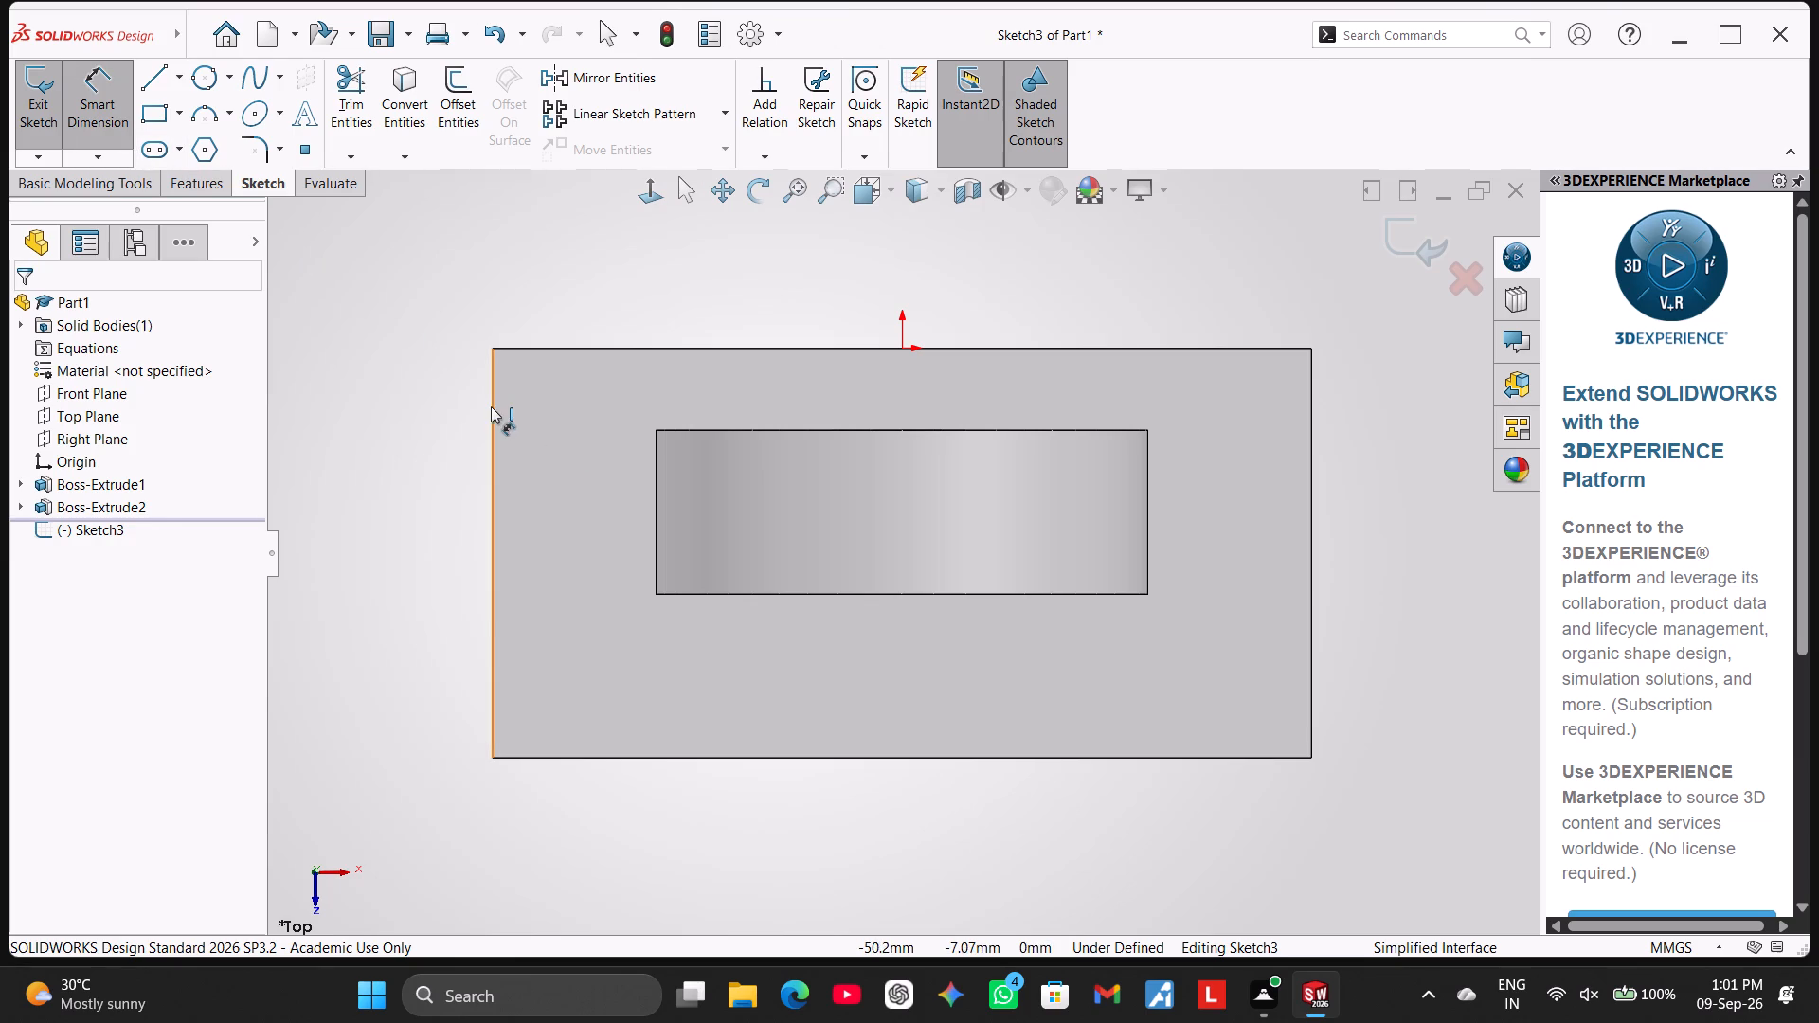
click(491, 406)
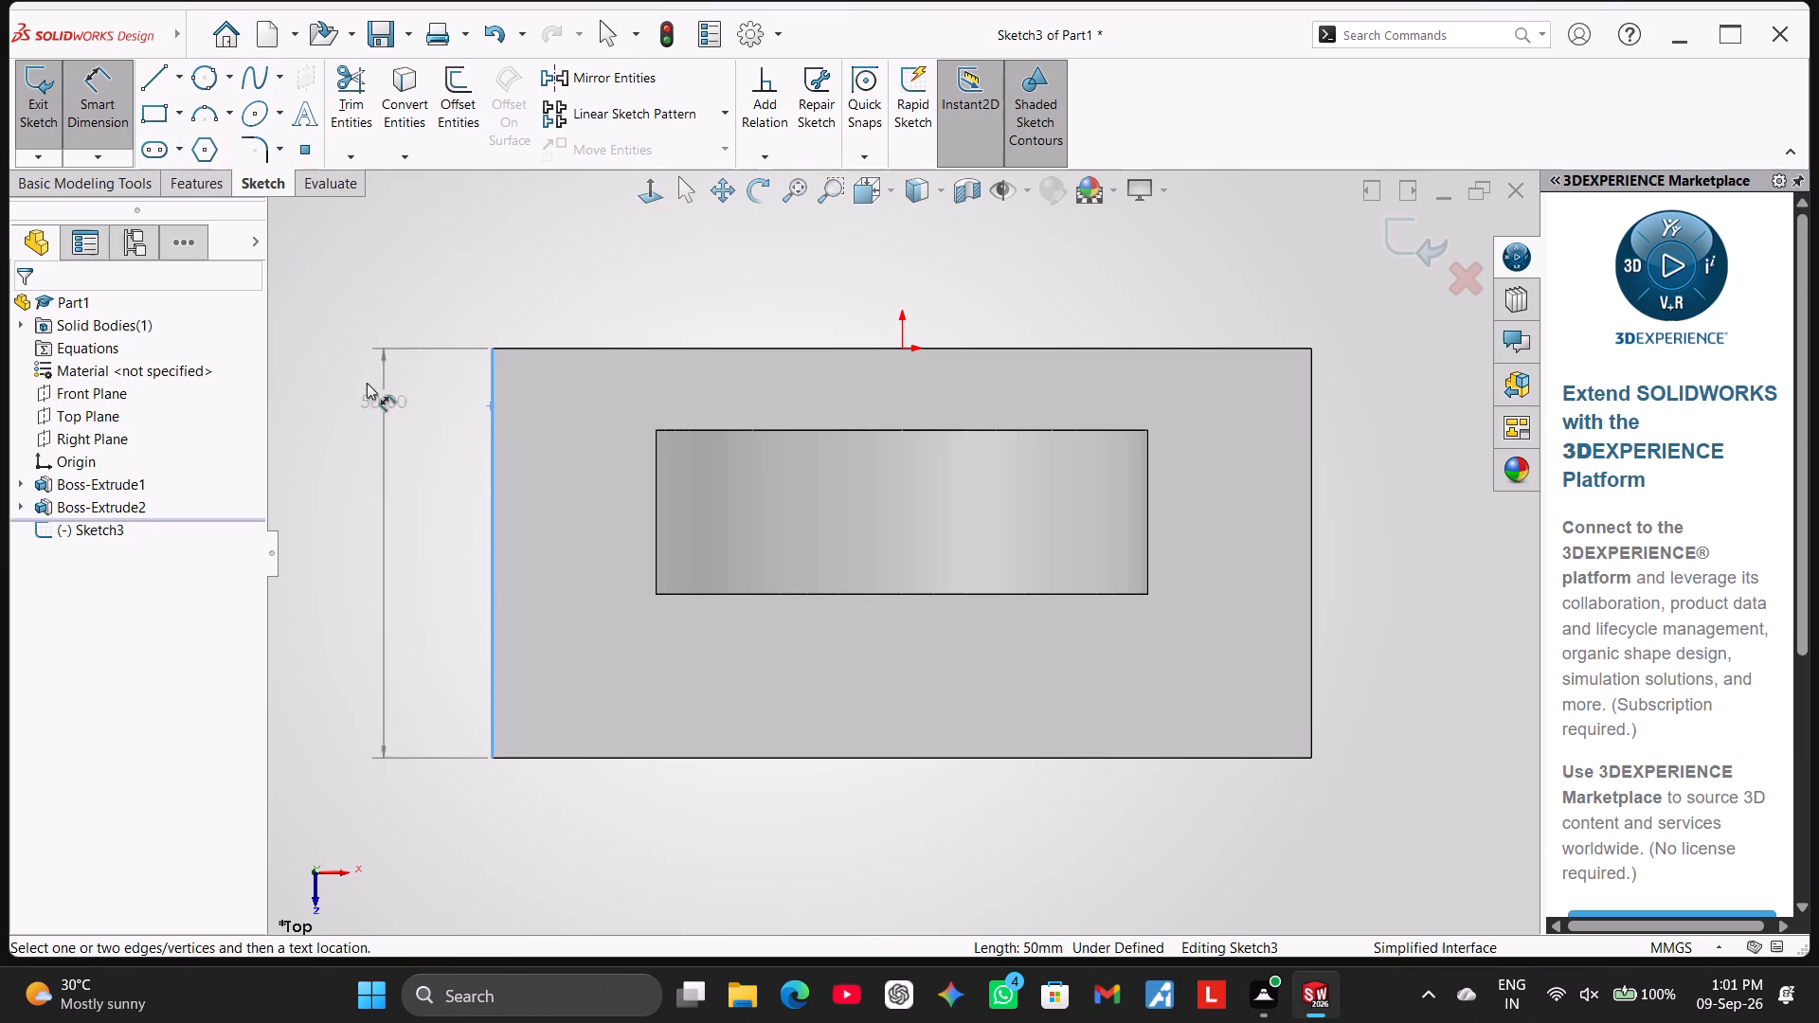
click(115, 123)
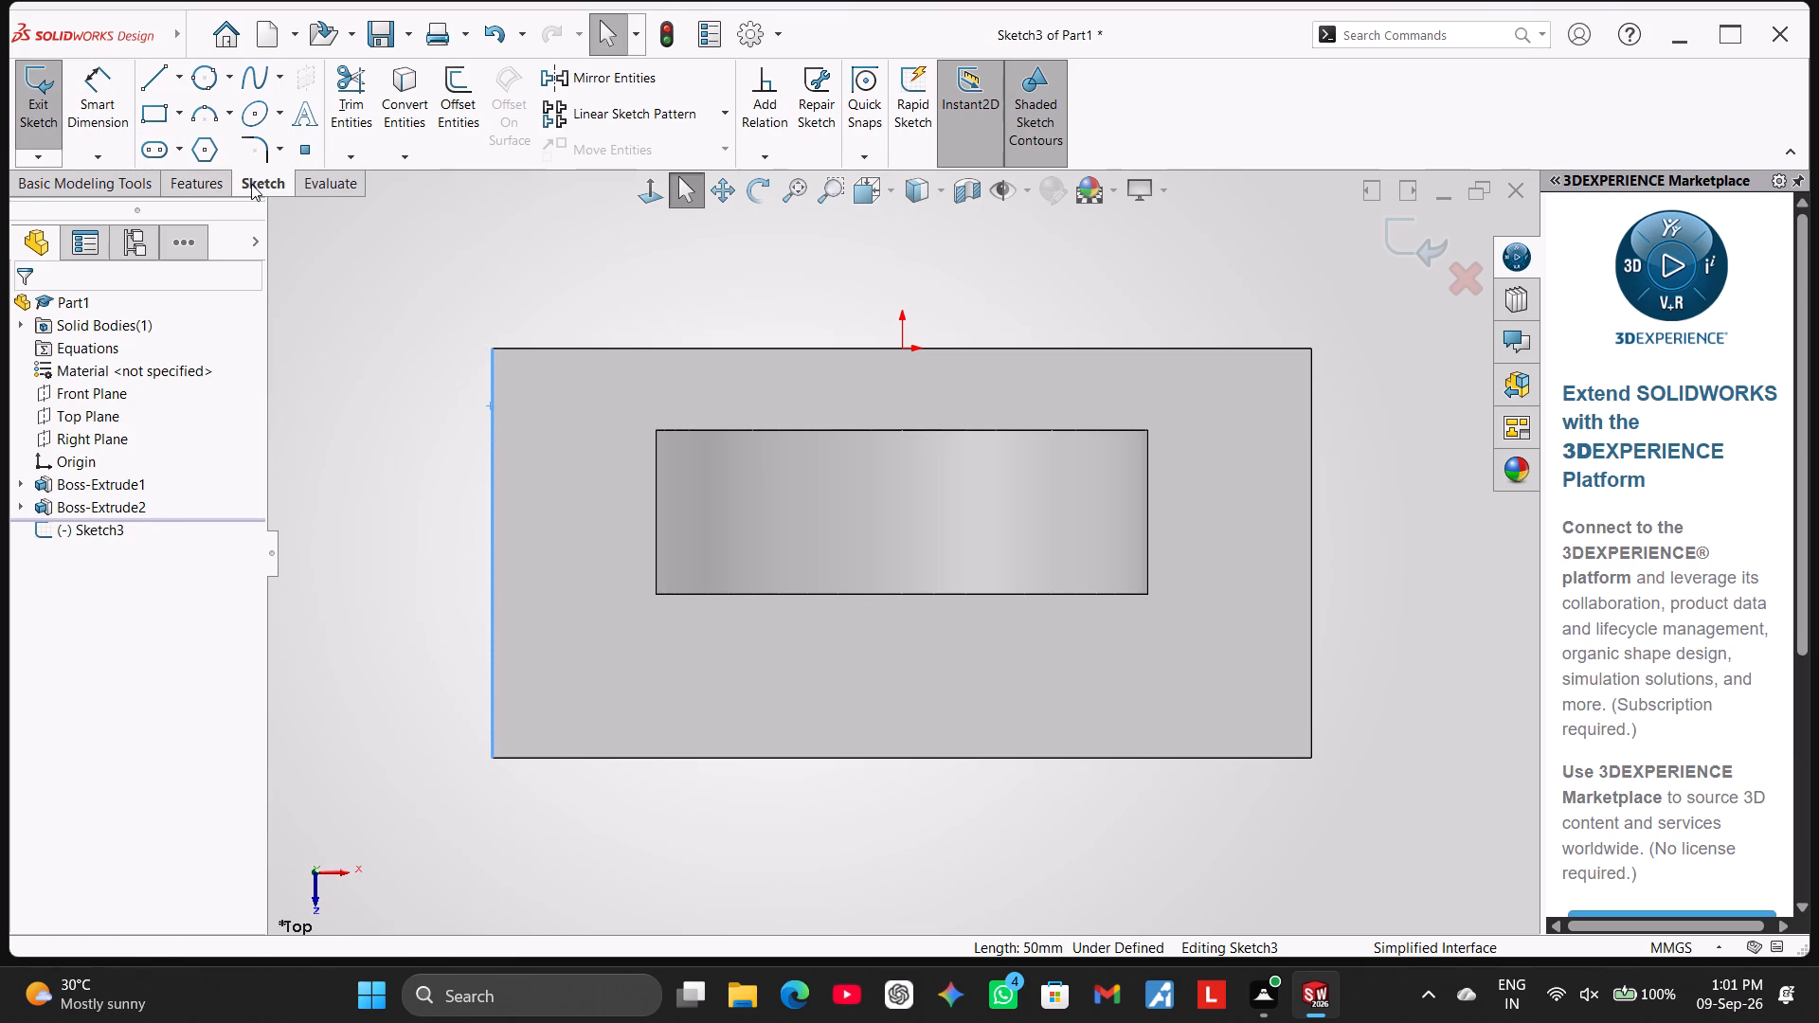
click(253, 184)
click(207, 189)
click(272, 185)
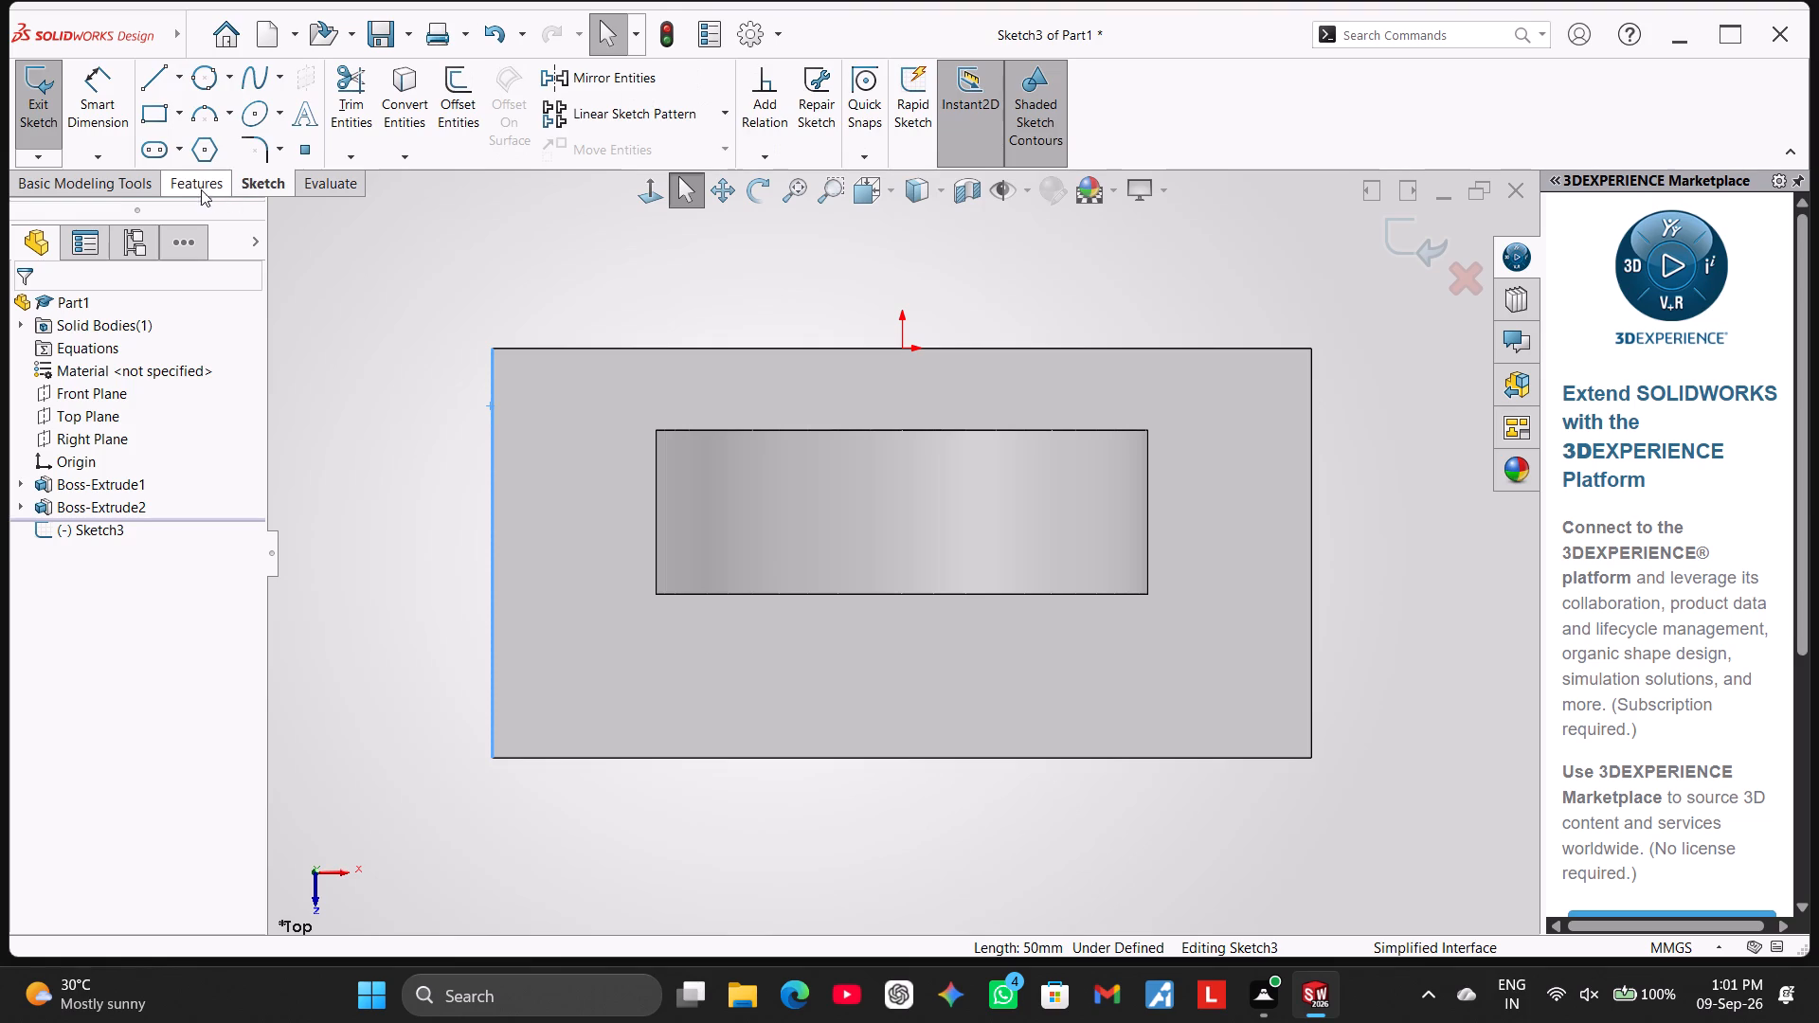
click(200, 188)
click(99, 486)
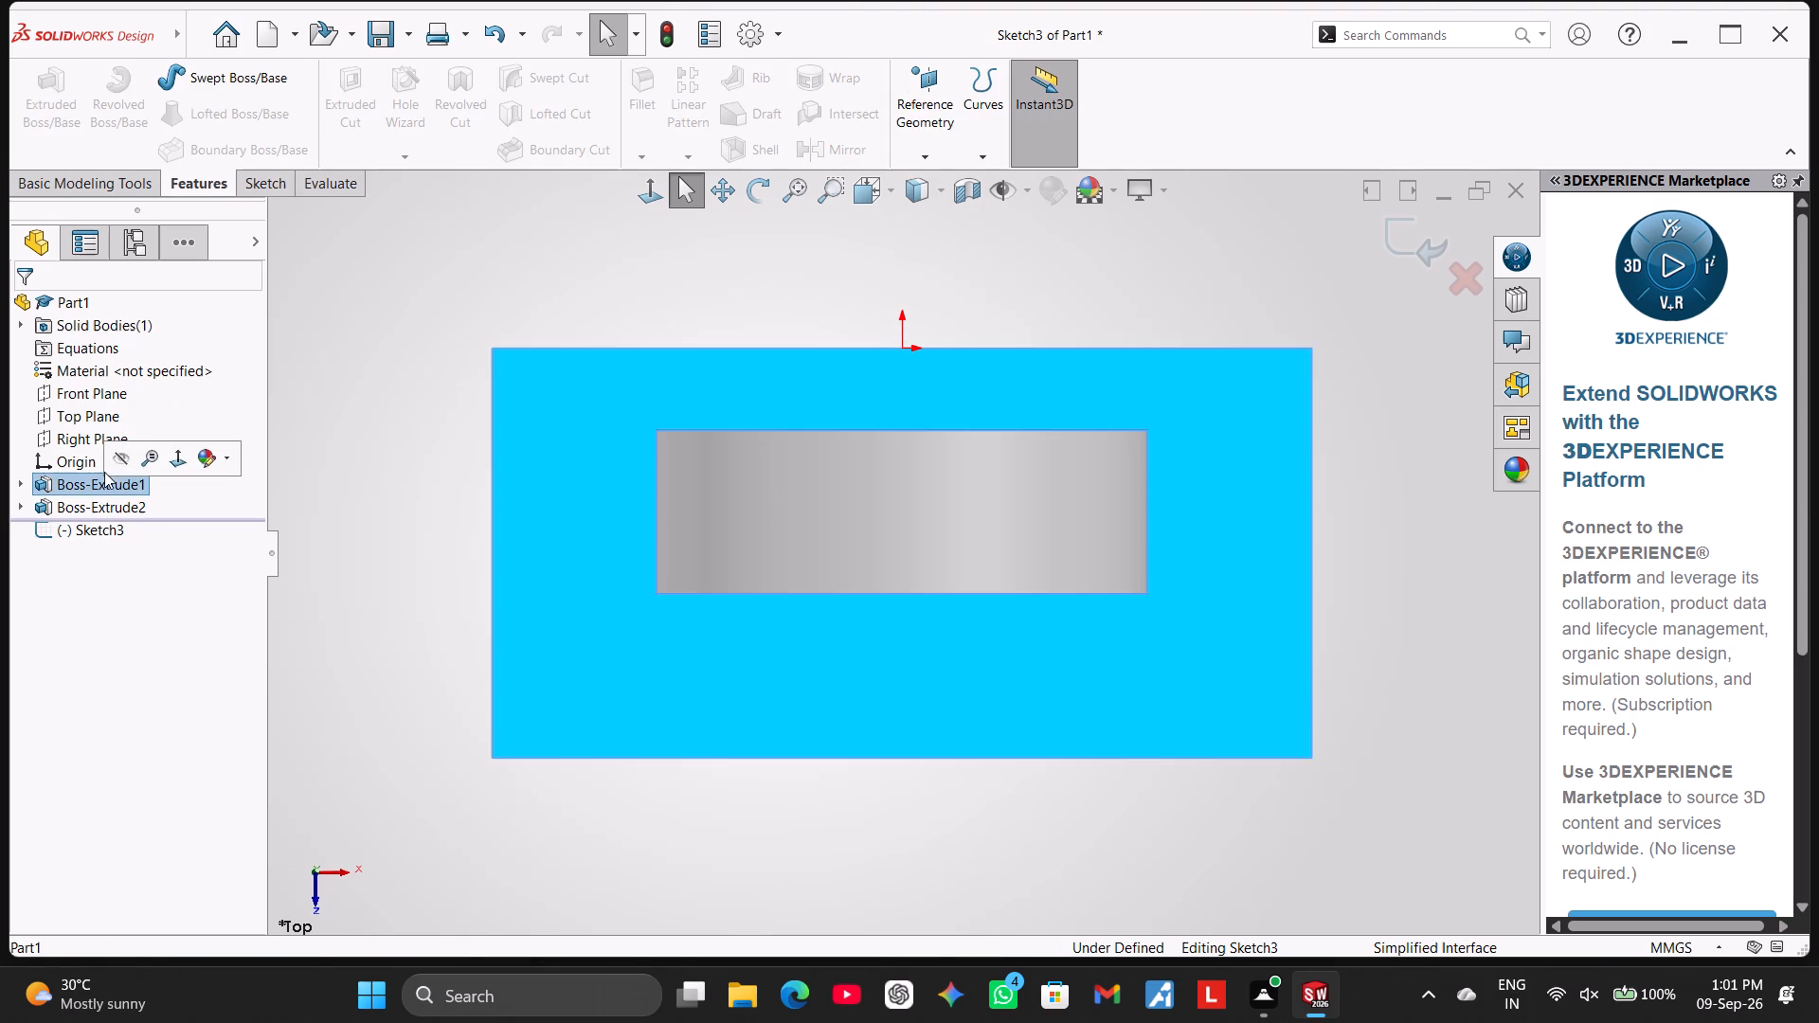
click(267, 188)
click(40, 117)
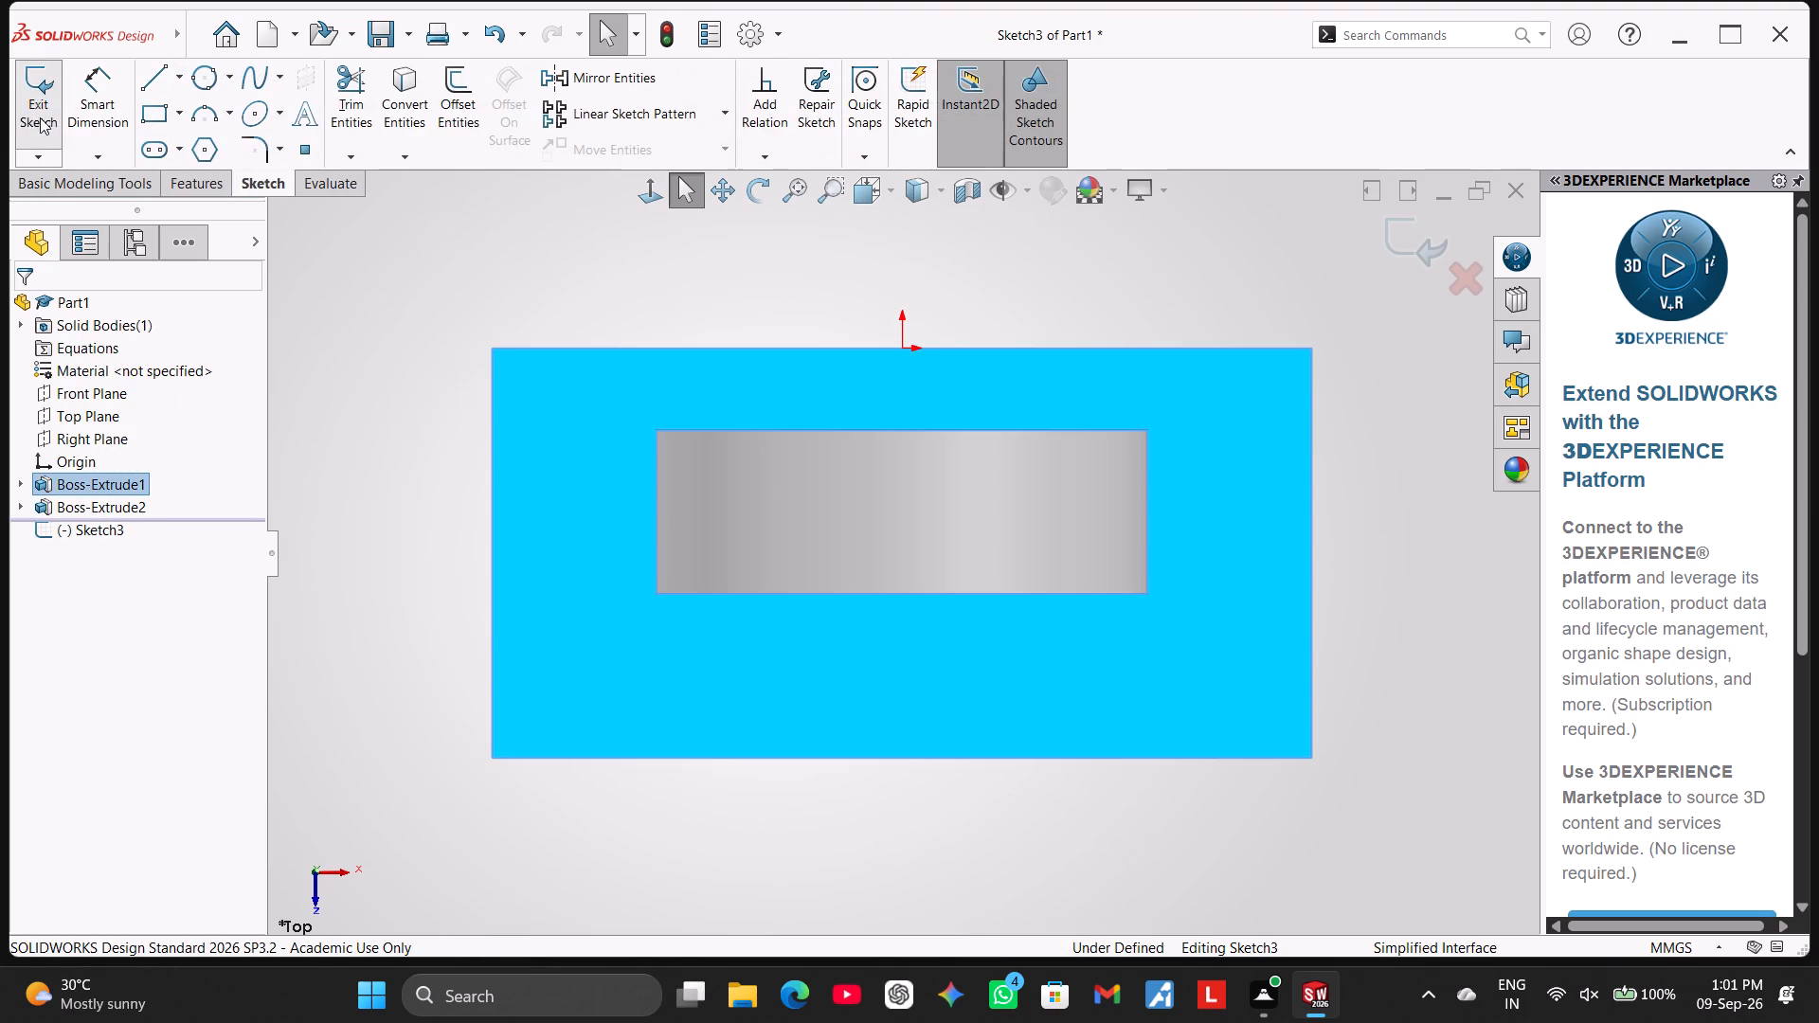
Open the base plate's extrude feature for editing and view it isometrically.
click(108, 485)
click(129, 413)
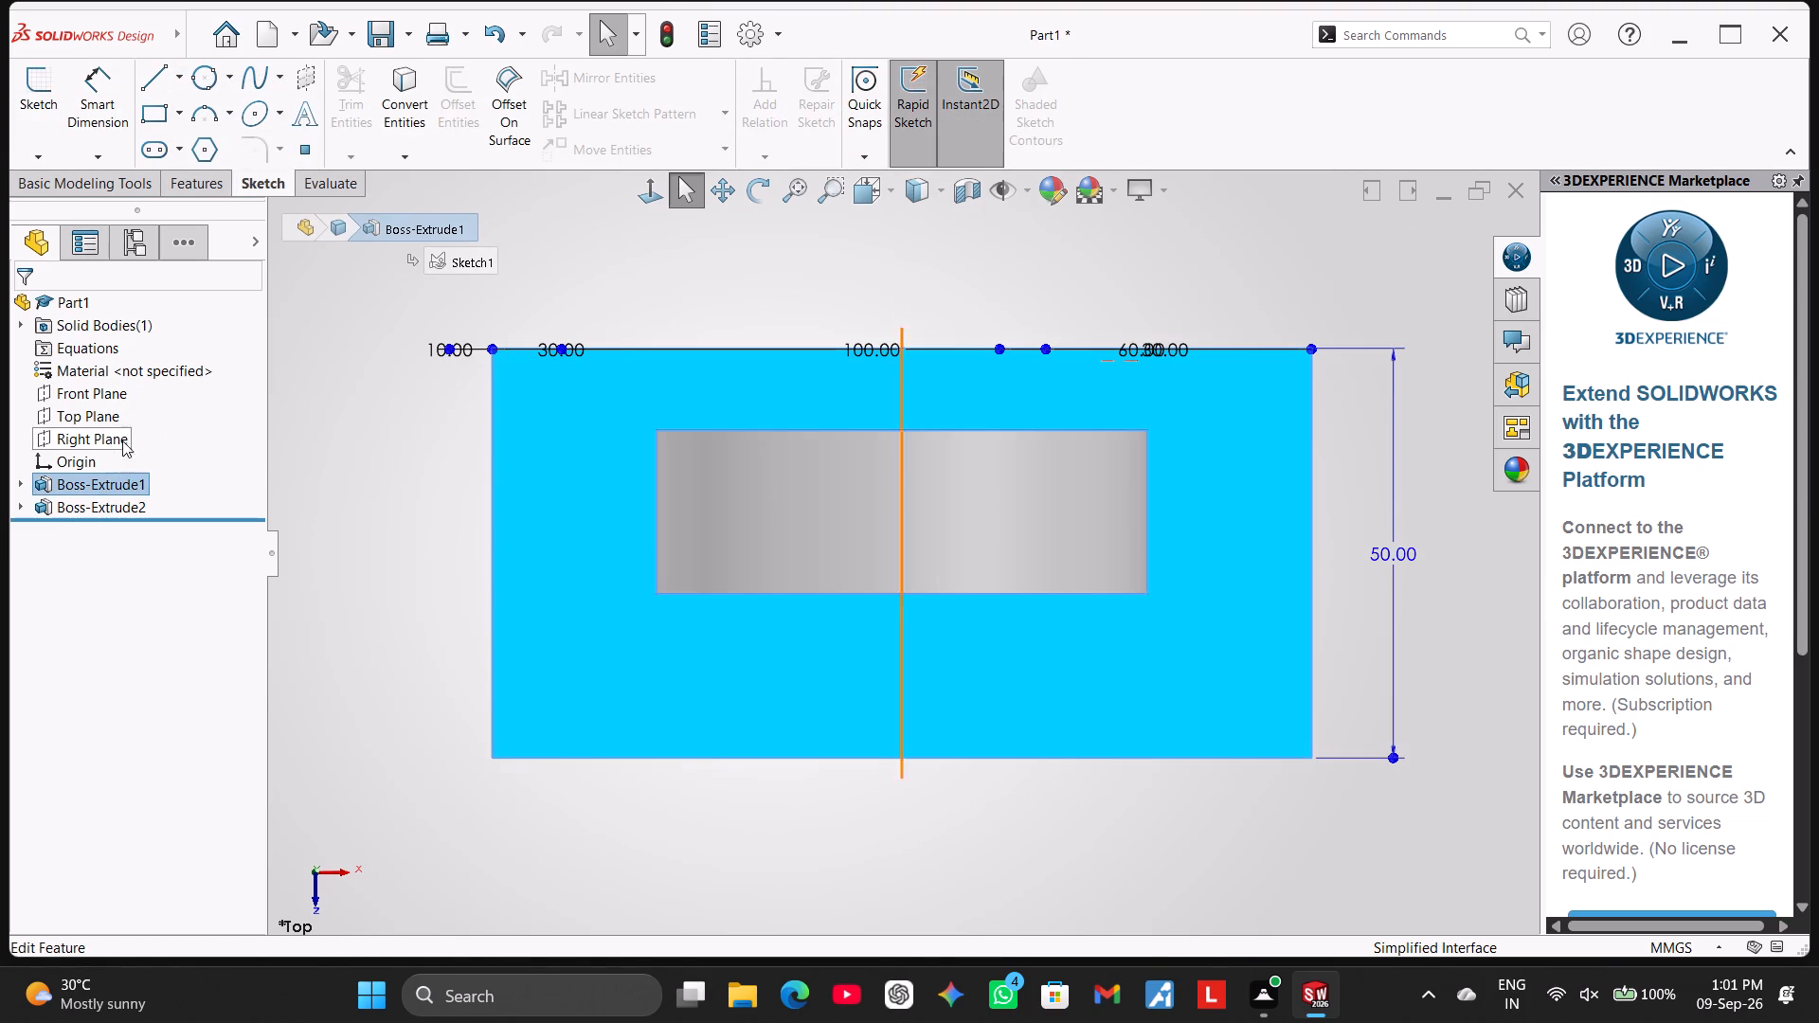
click(117, 479)
click(139, 419)
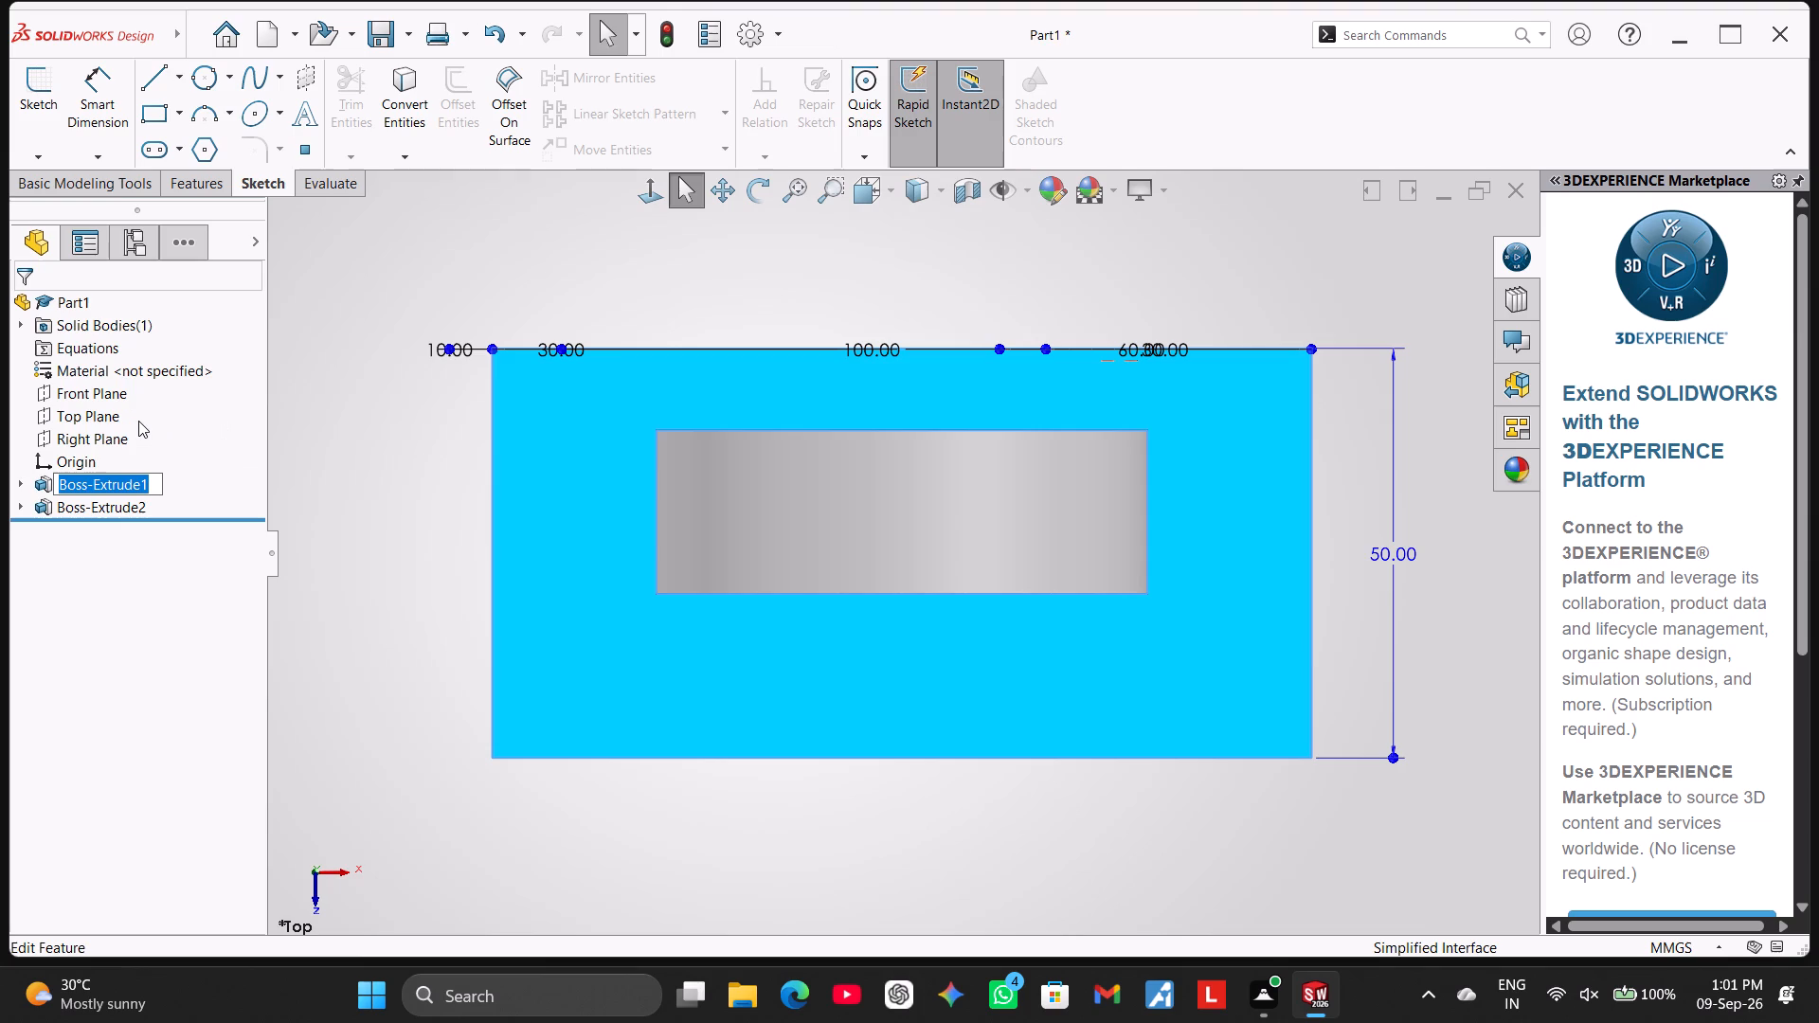
click(201, 478)
click(139, 483)
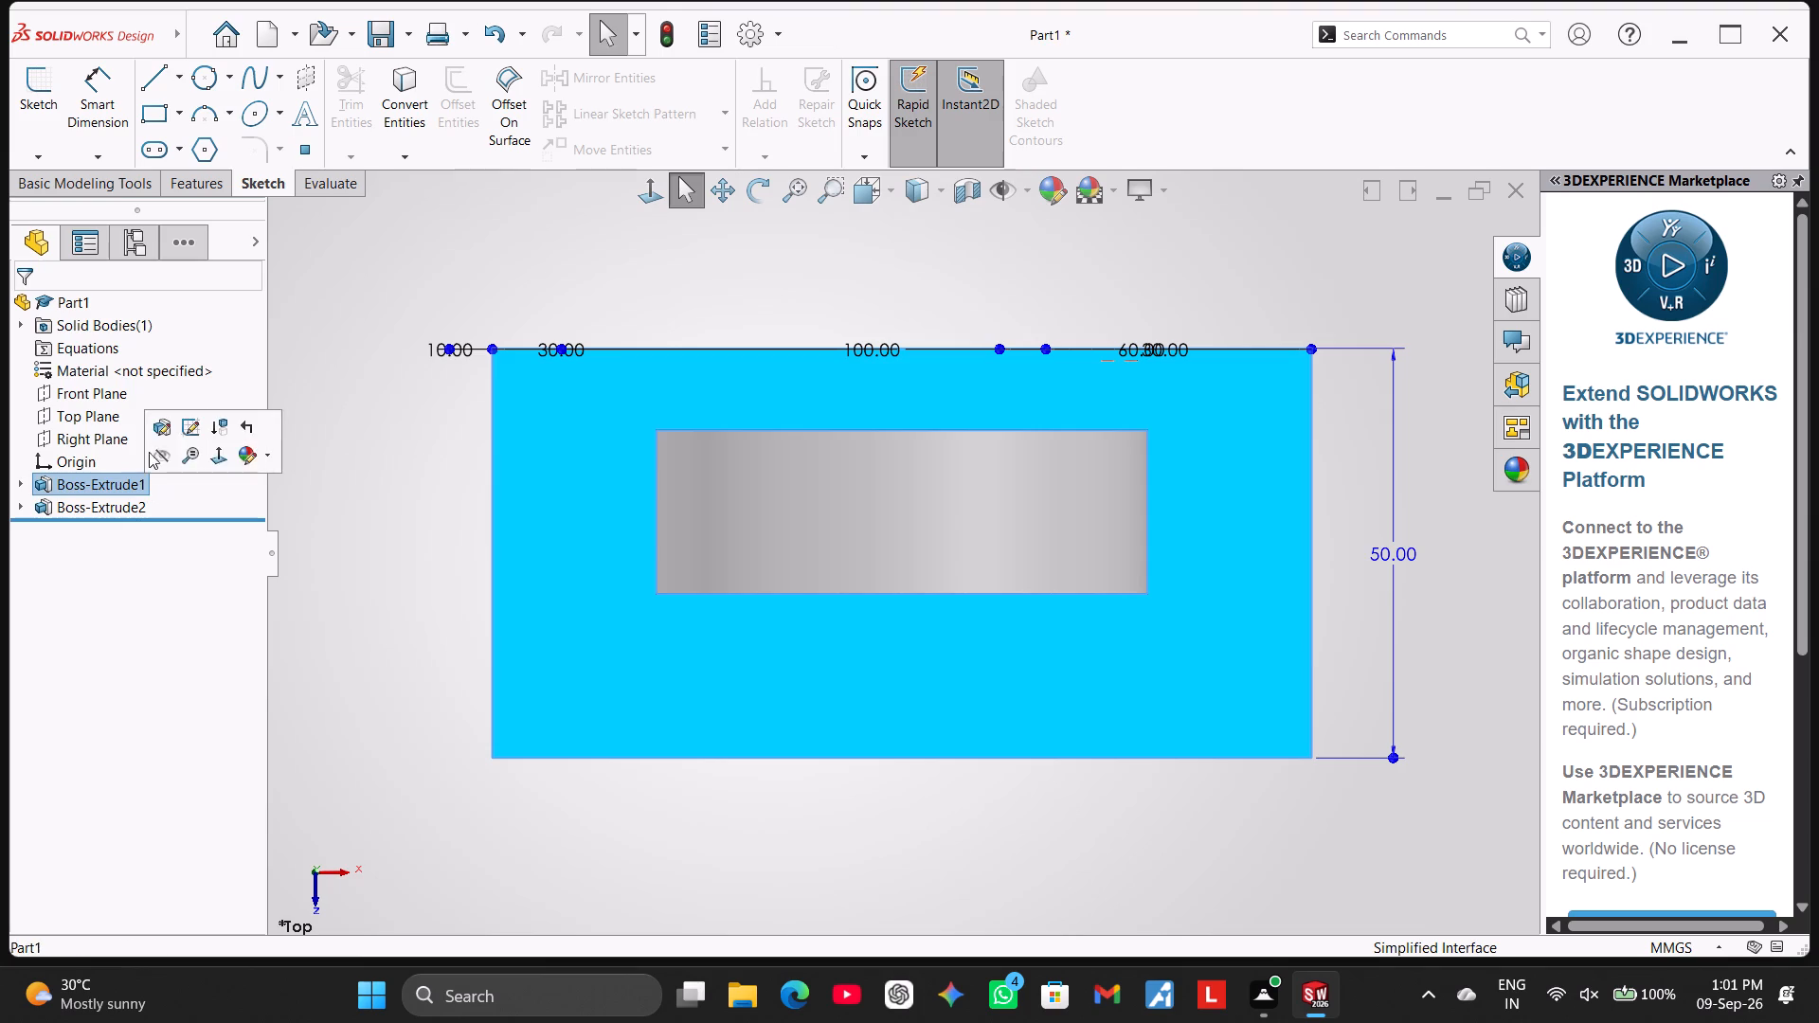
click(161, 429)
click(418, 593)
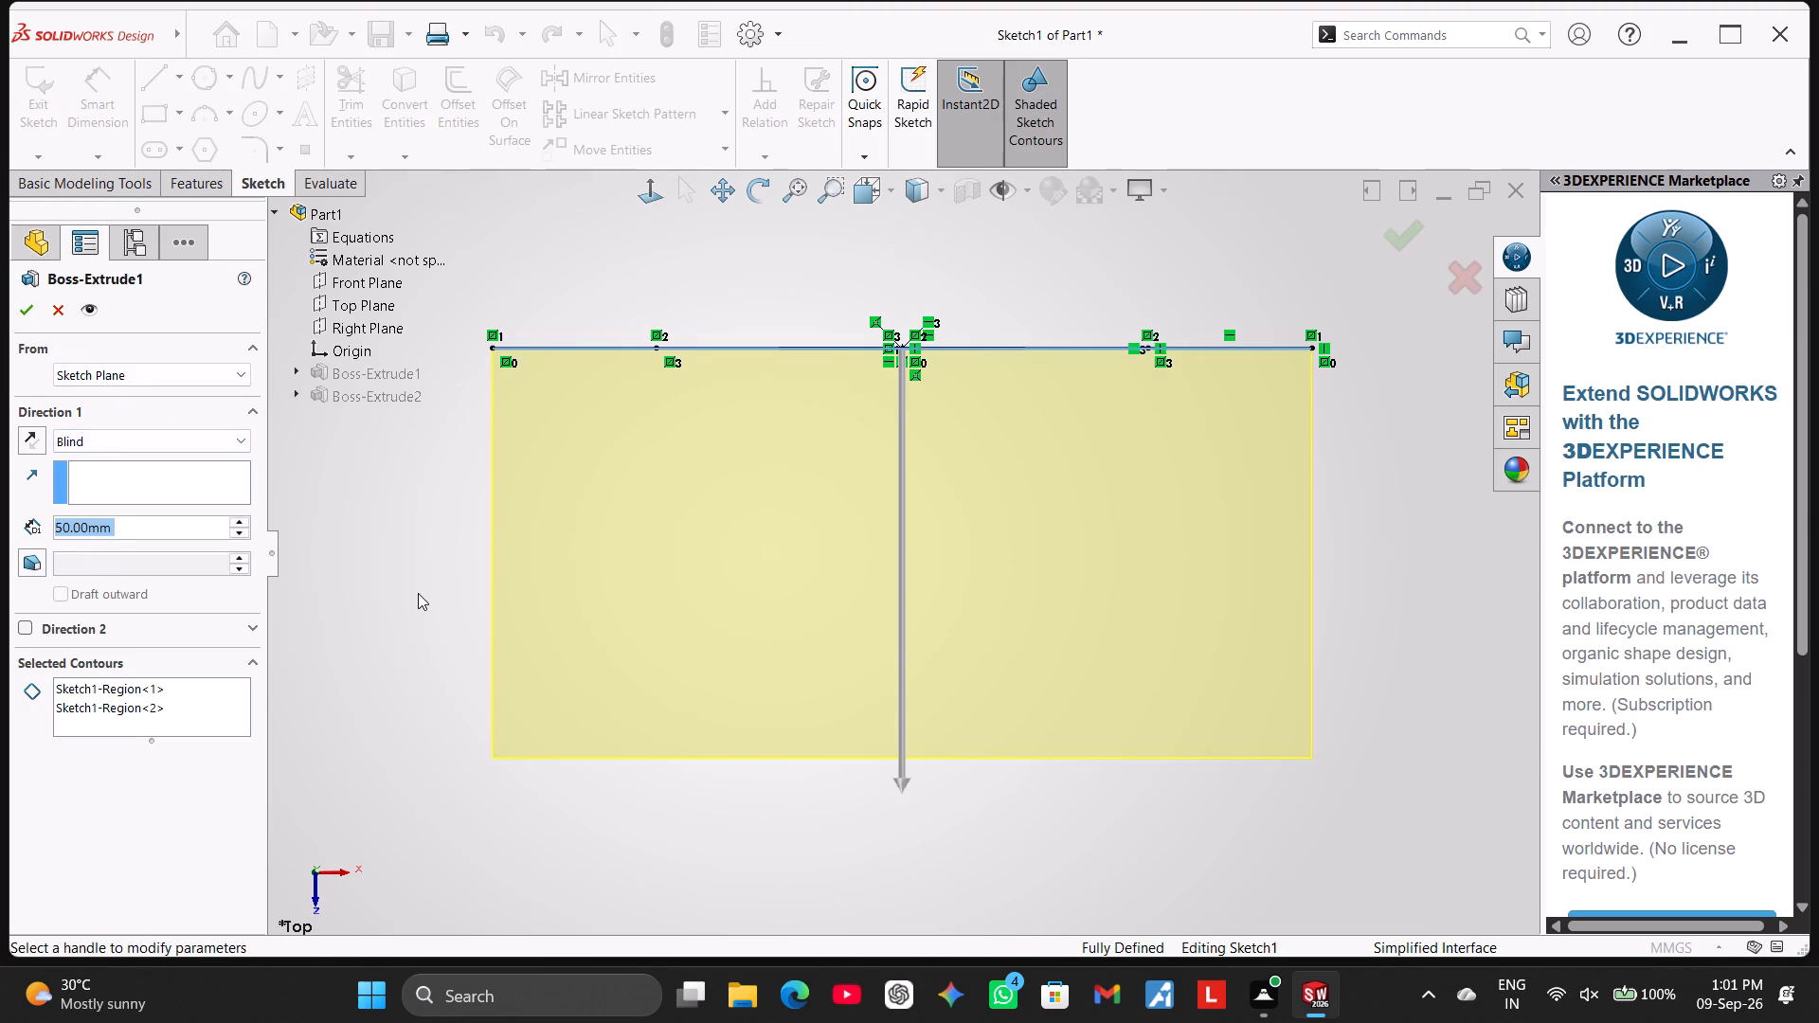
right_drag(418, 593, 445, 524)
right_drag(398, 636, 452, 574)
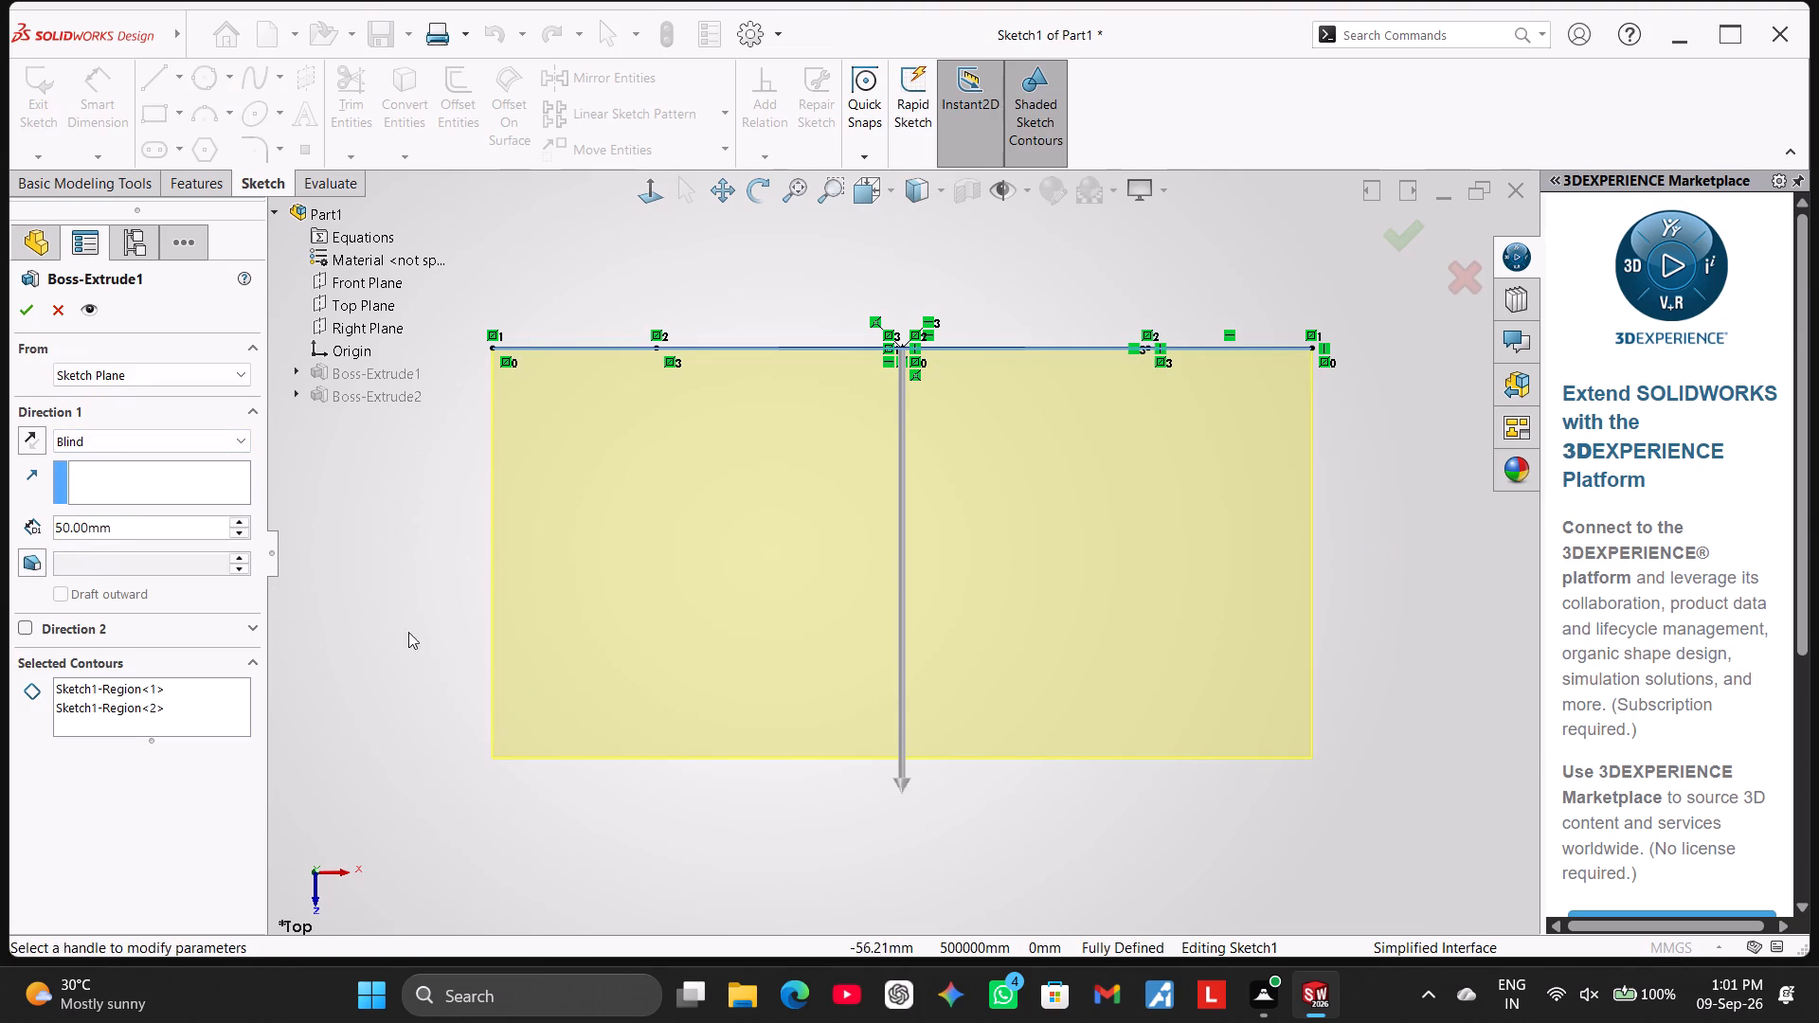
right_drag(389, 658, 551, 458)
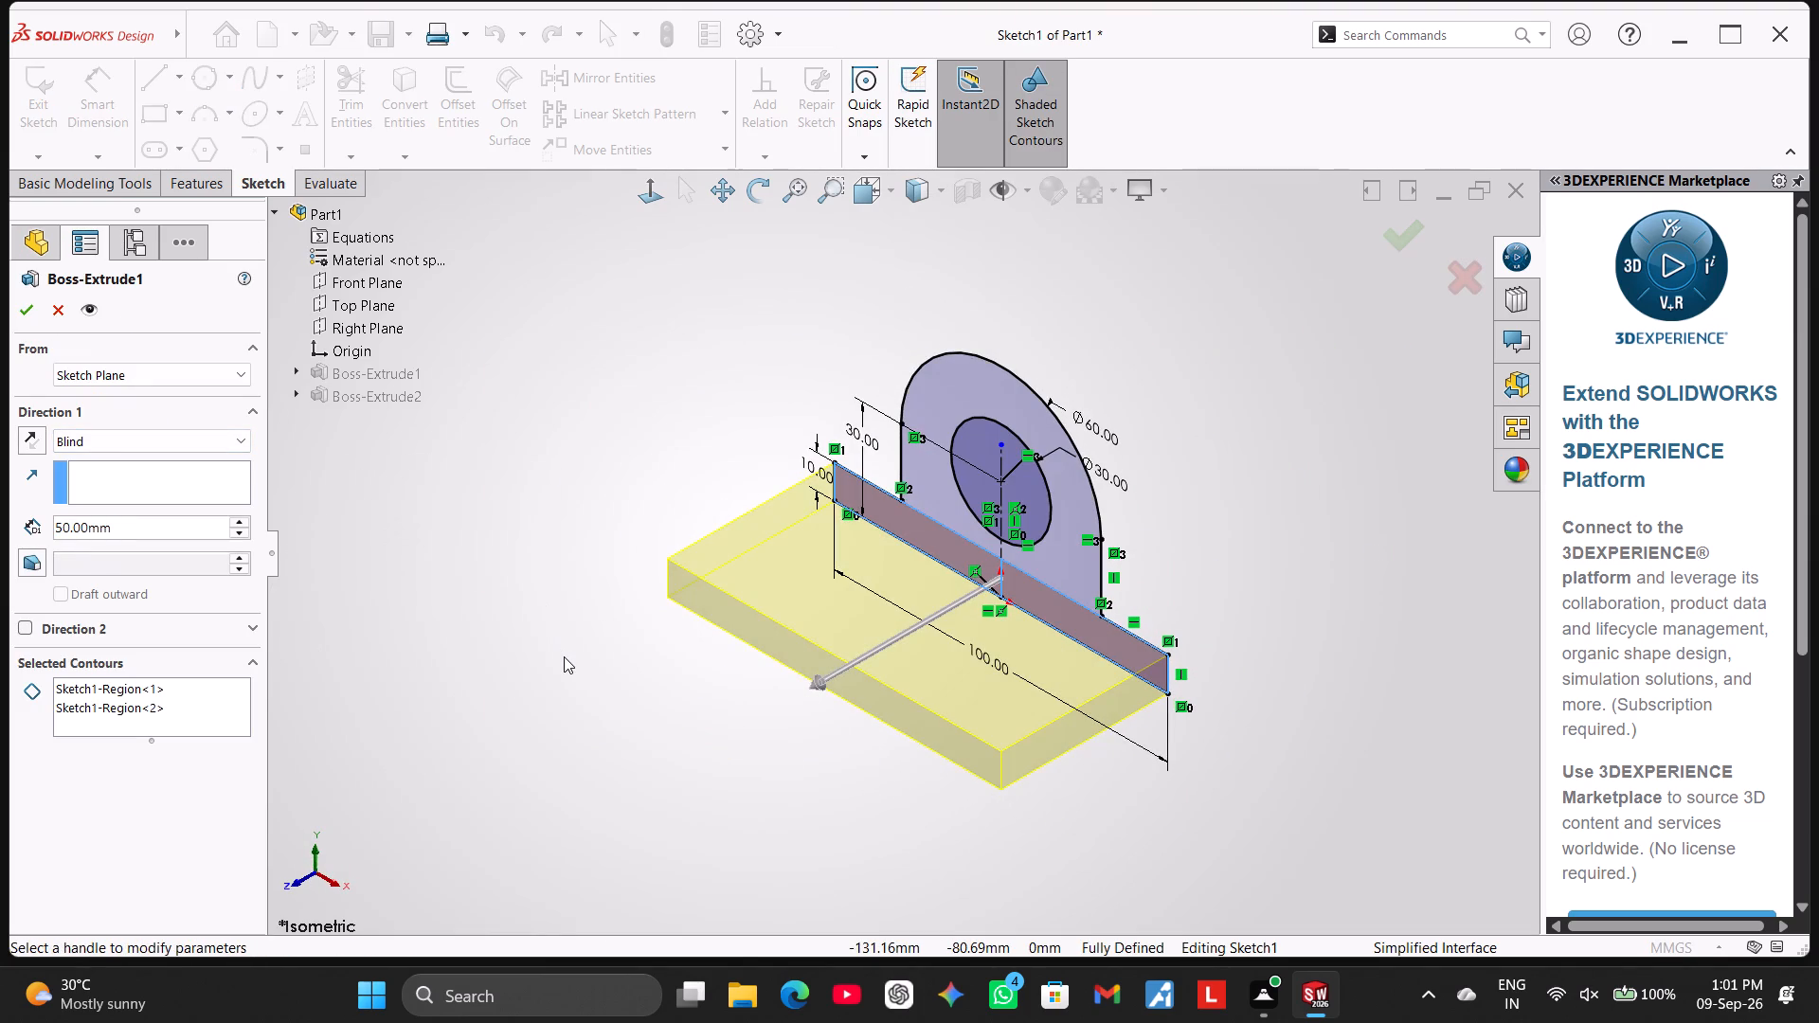
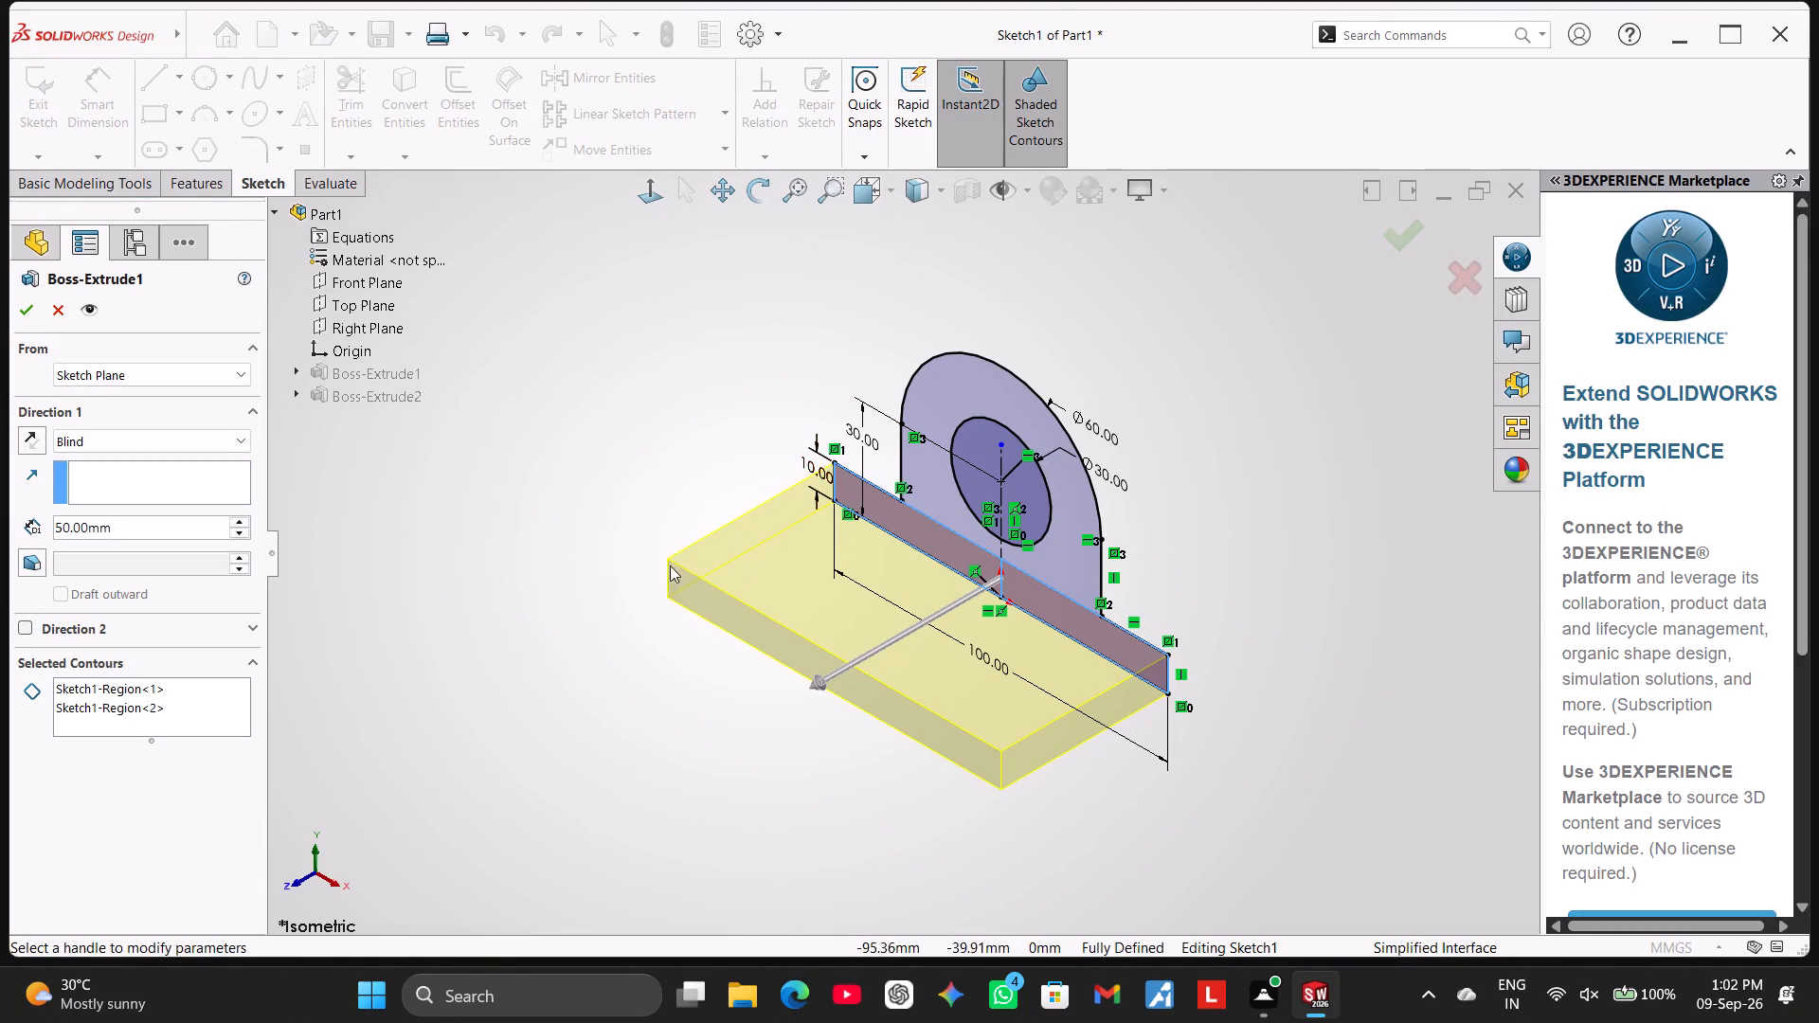
Set the base plate extrude's Blind depth to 40 mm and apply the edited feature.
drag(152, 528, 98, 525)
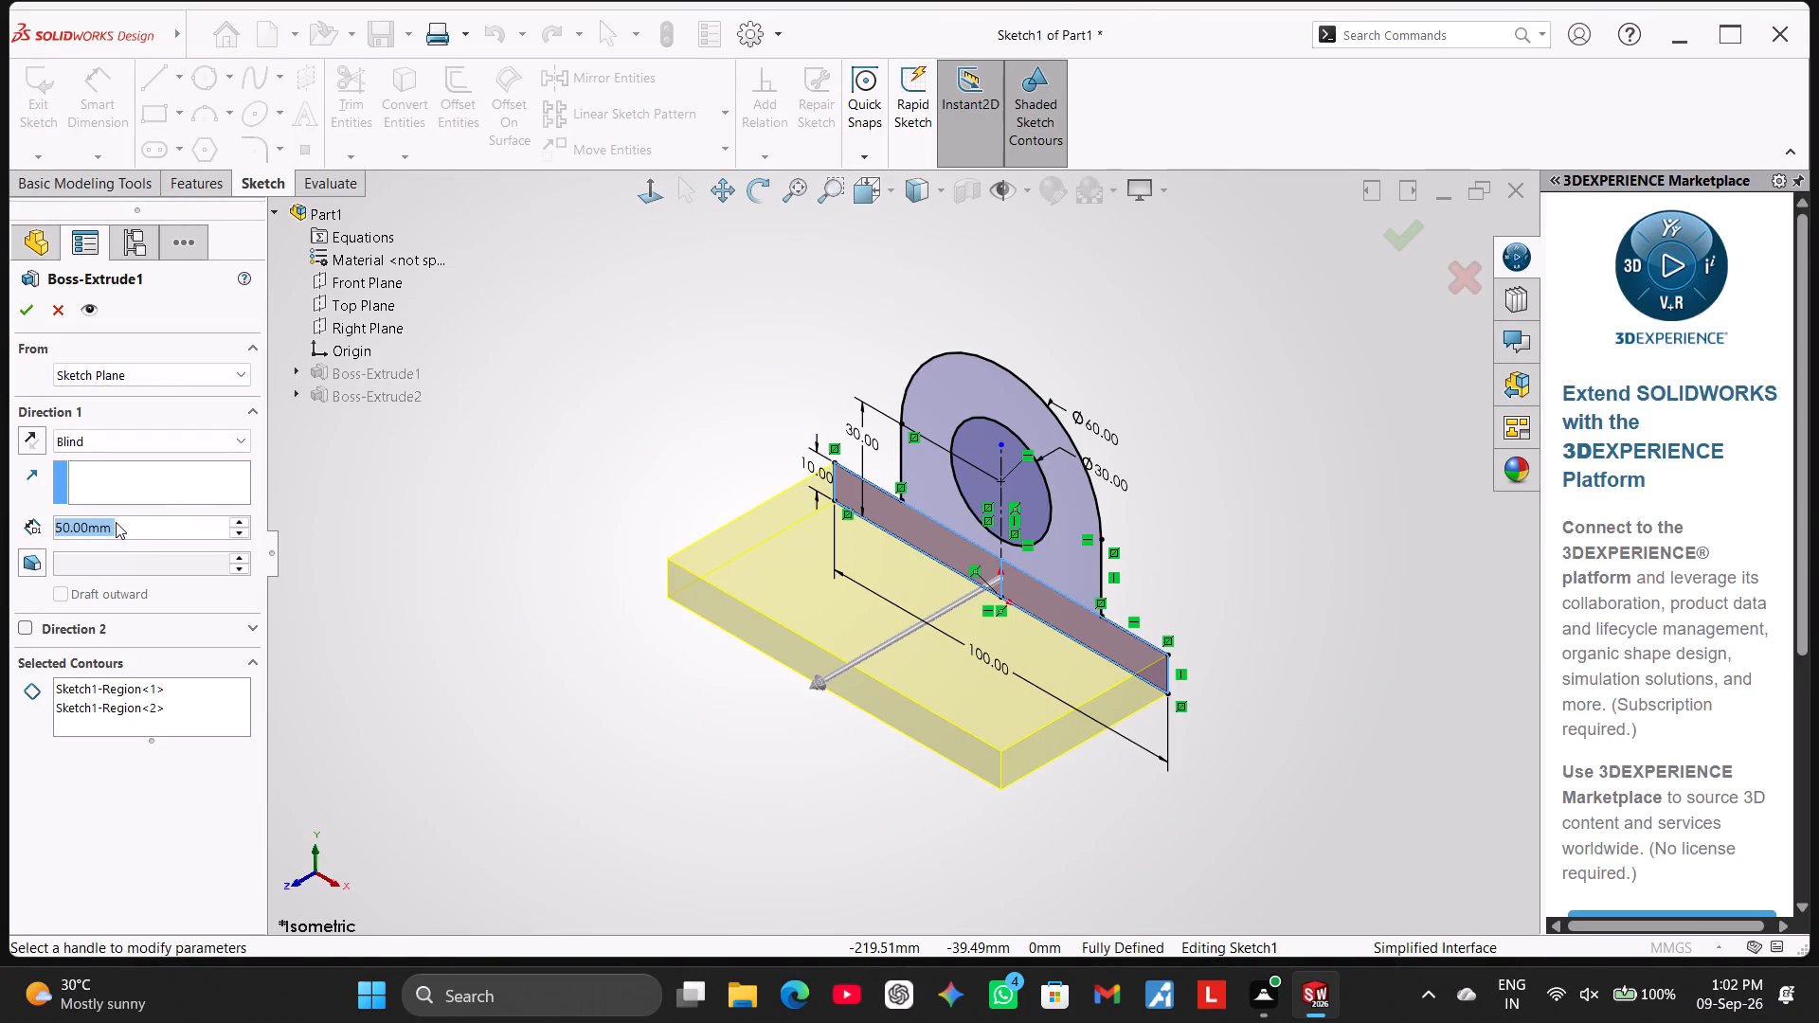
text(40)
key(Return)
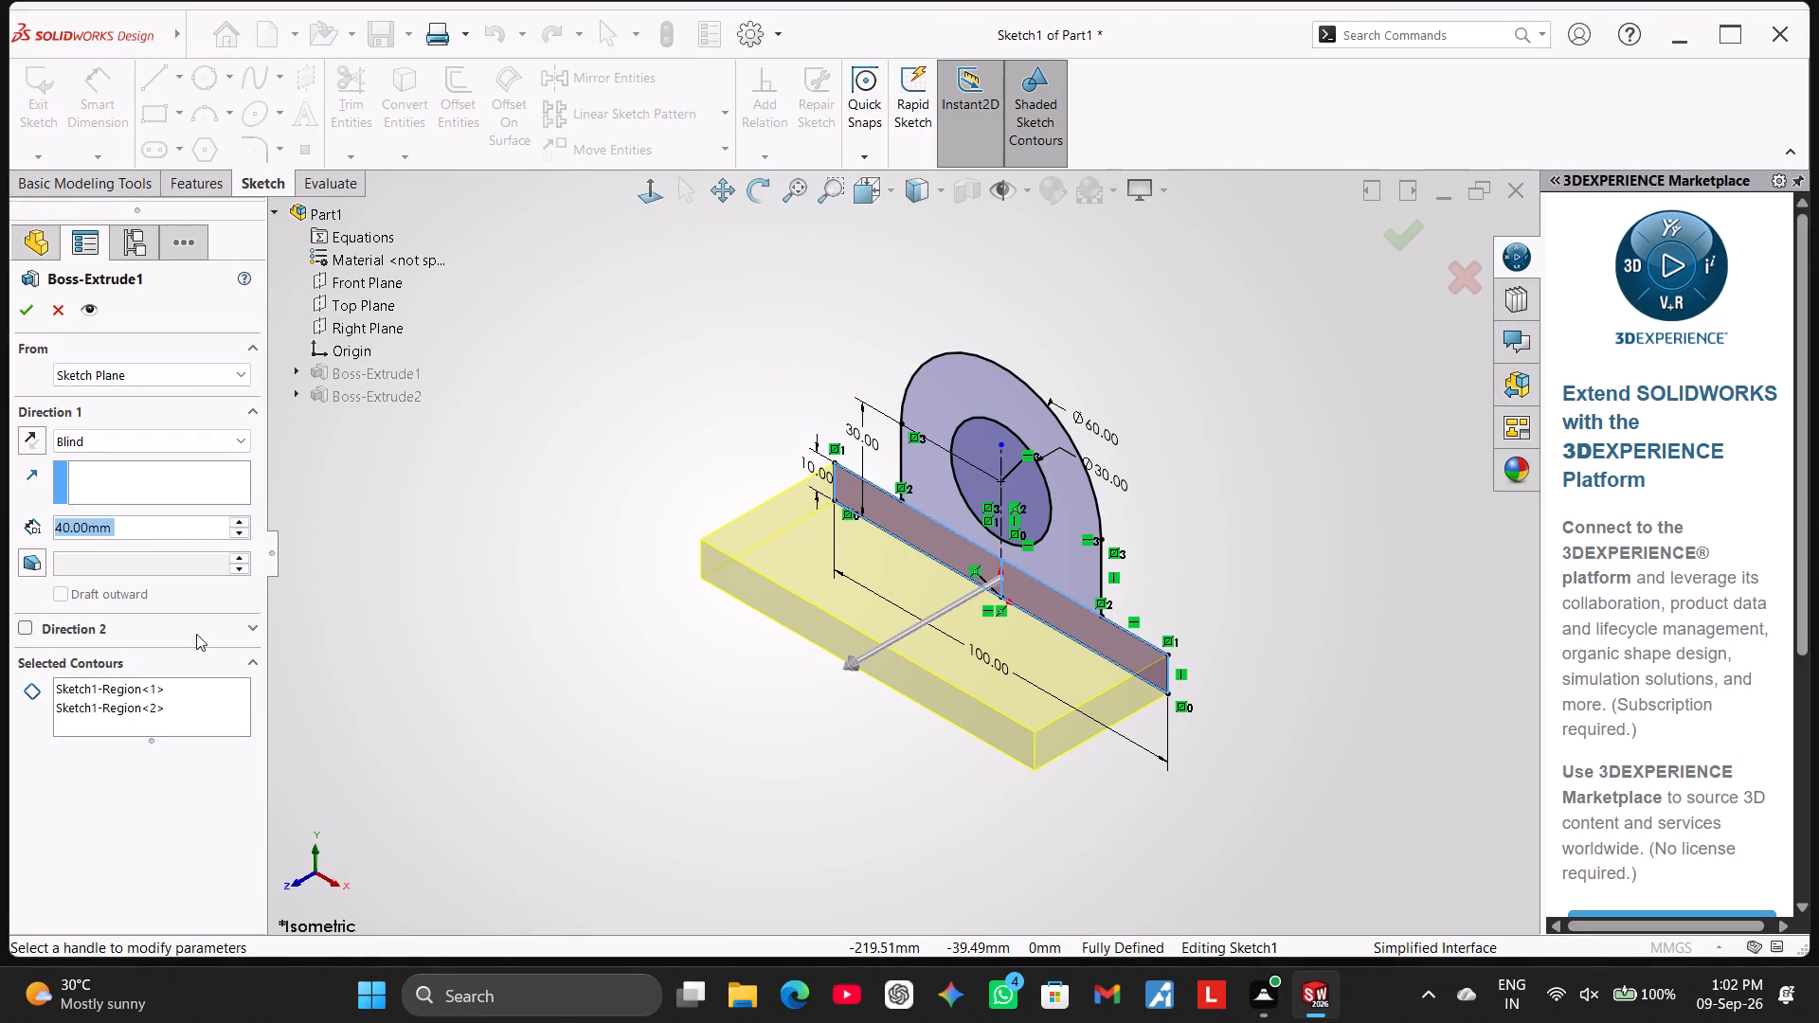
click(387, 778)
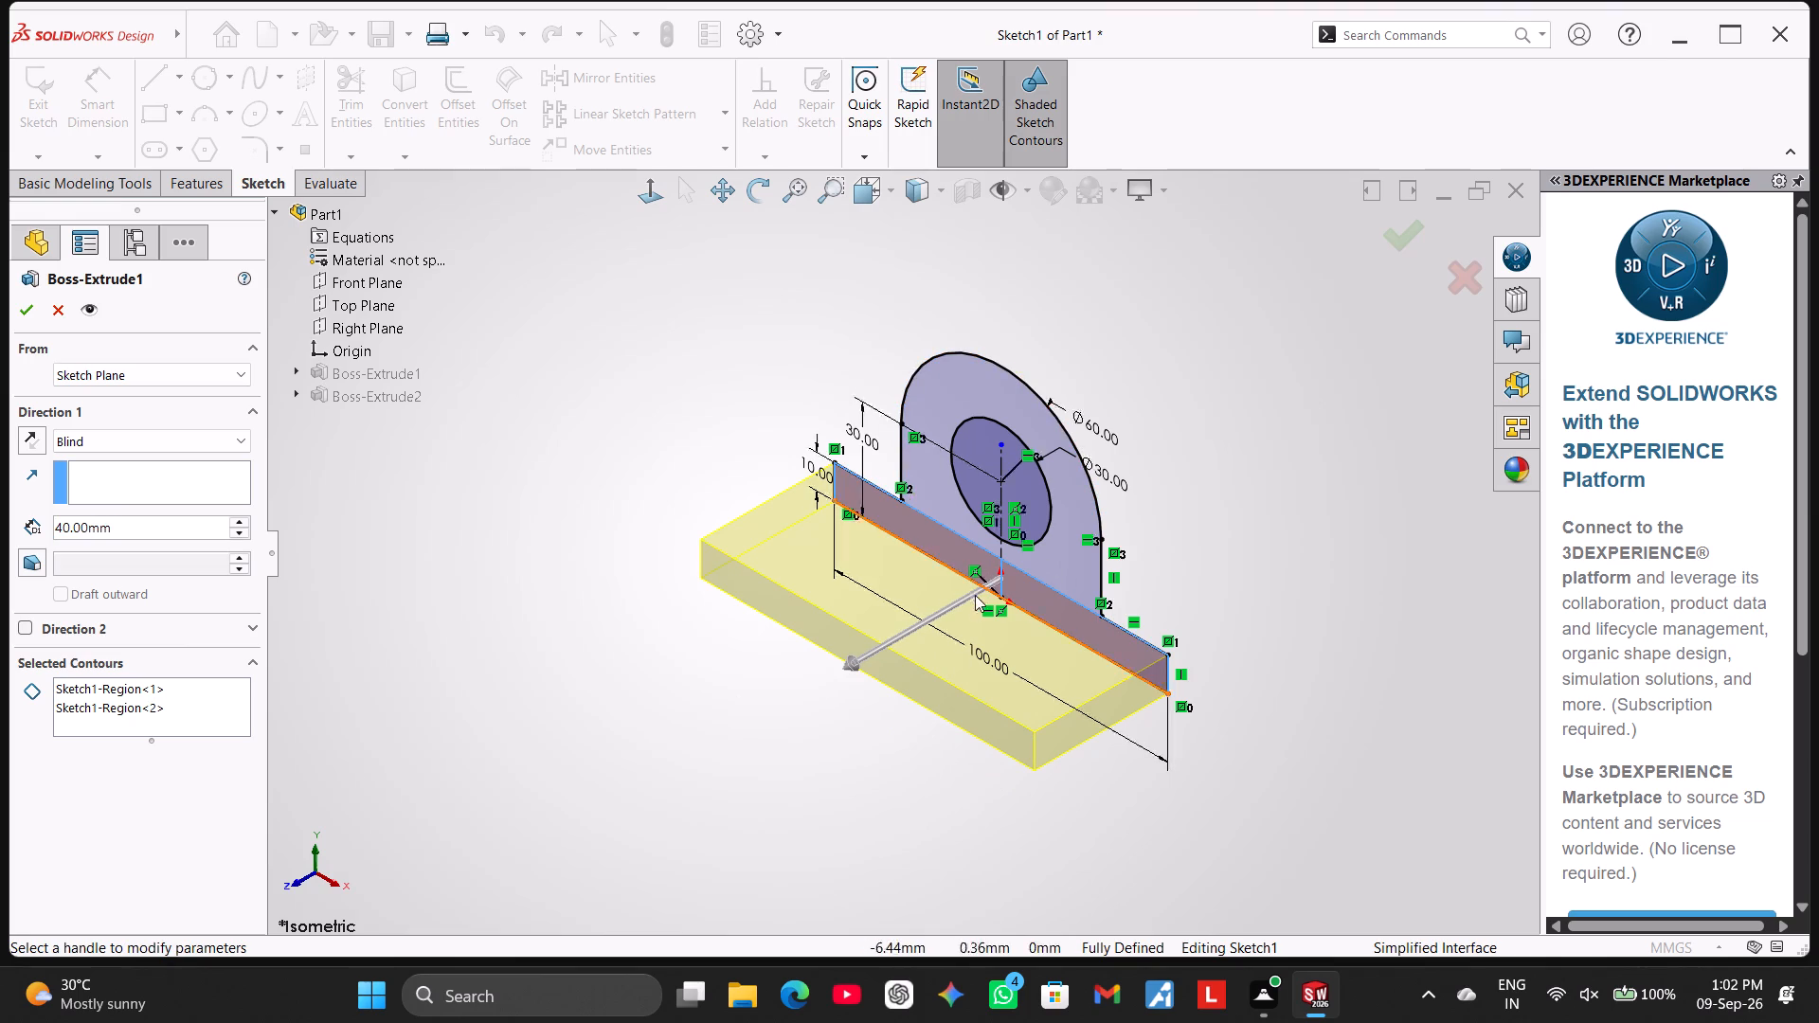
click(26, 311)
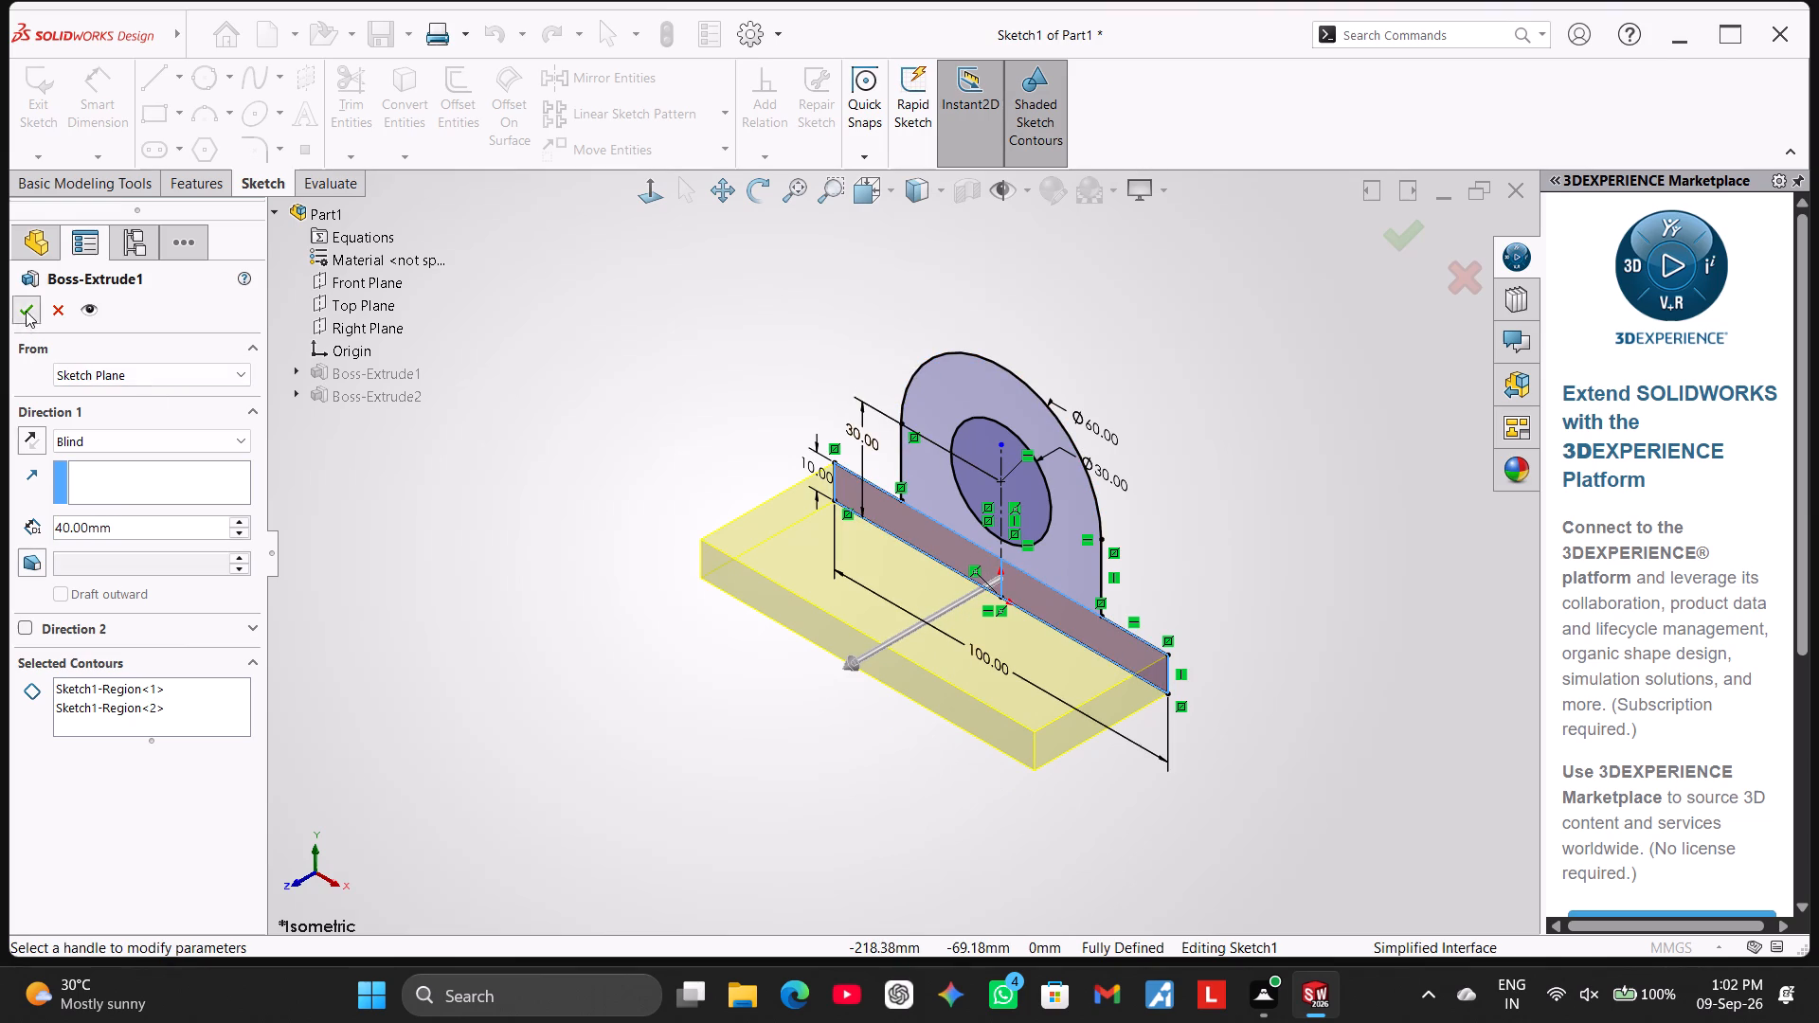
click(287, 520)
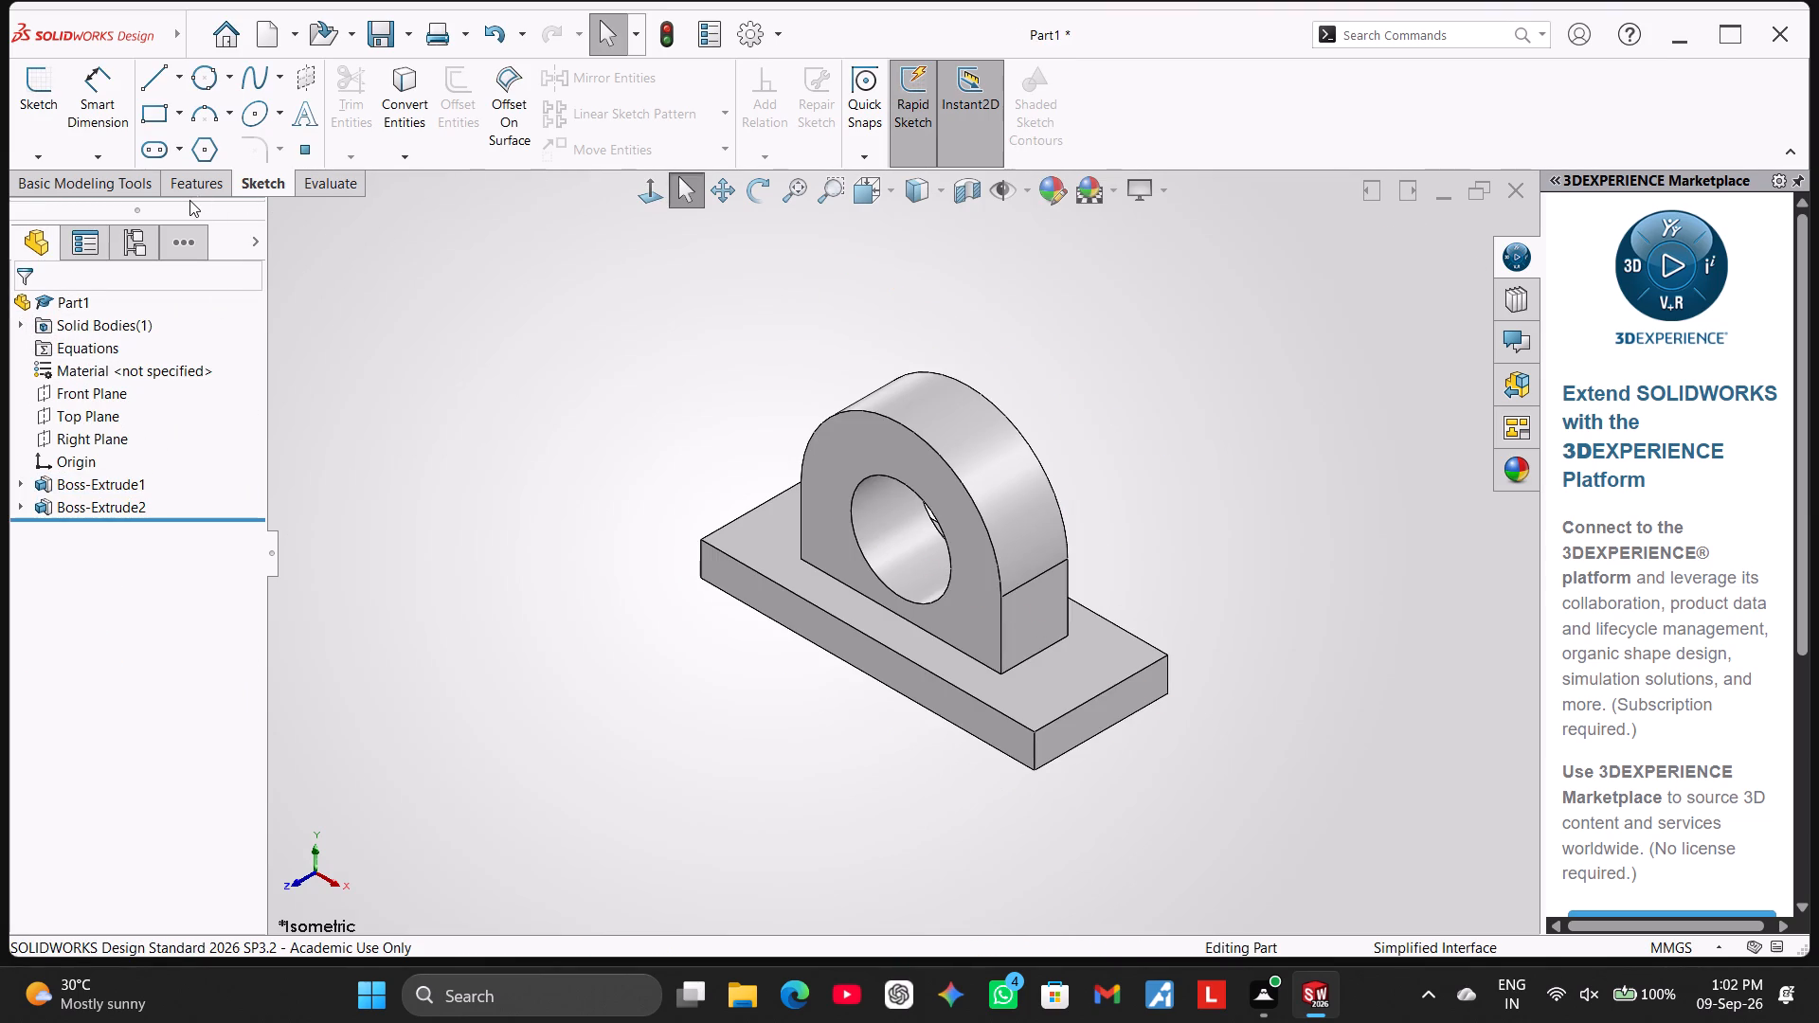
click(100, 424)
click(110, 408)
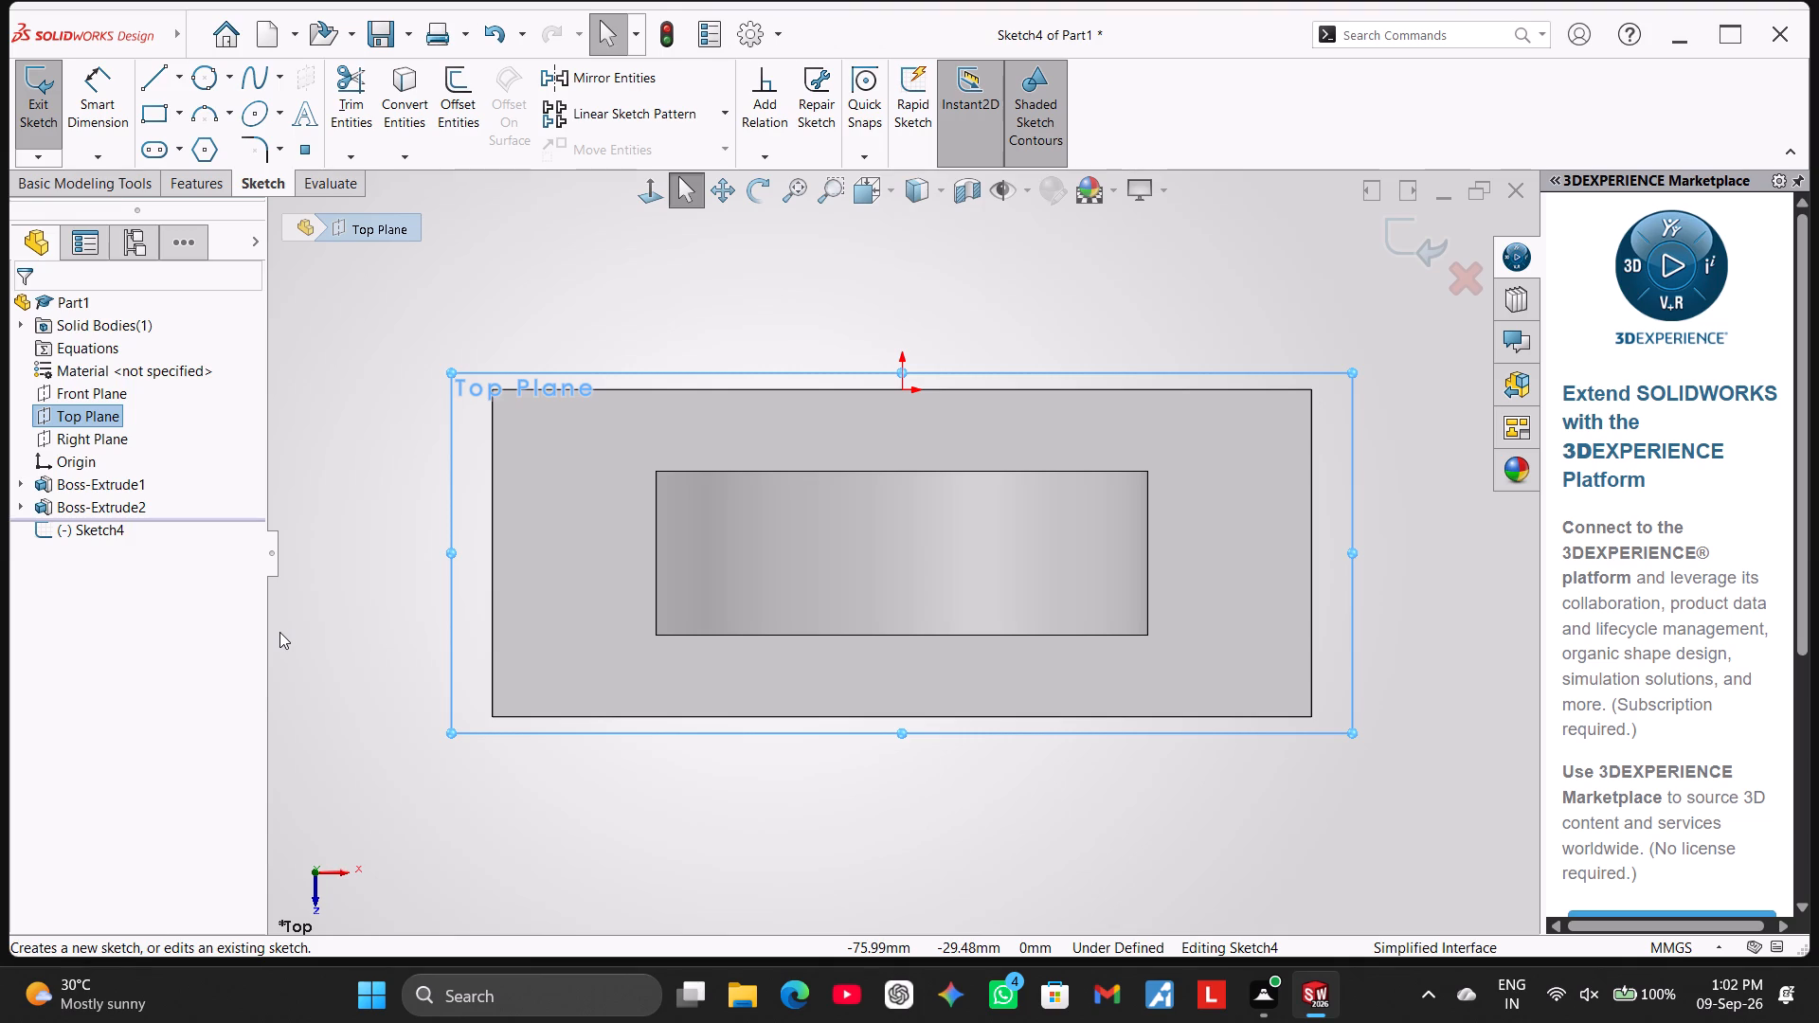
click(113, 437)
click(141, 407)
Start a new sketch on the Right Plane.
click(121, 435)
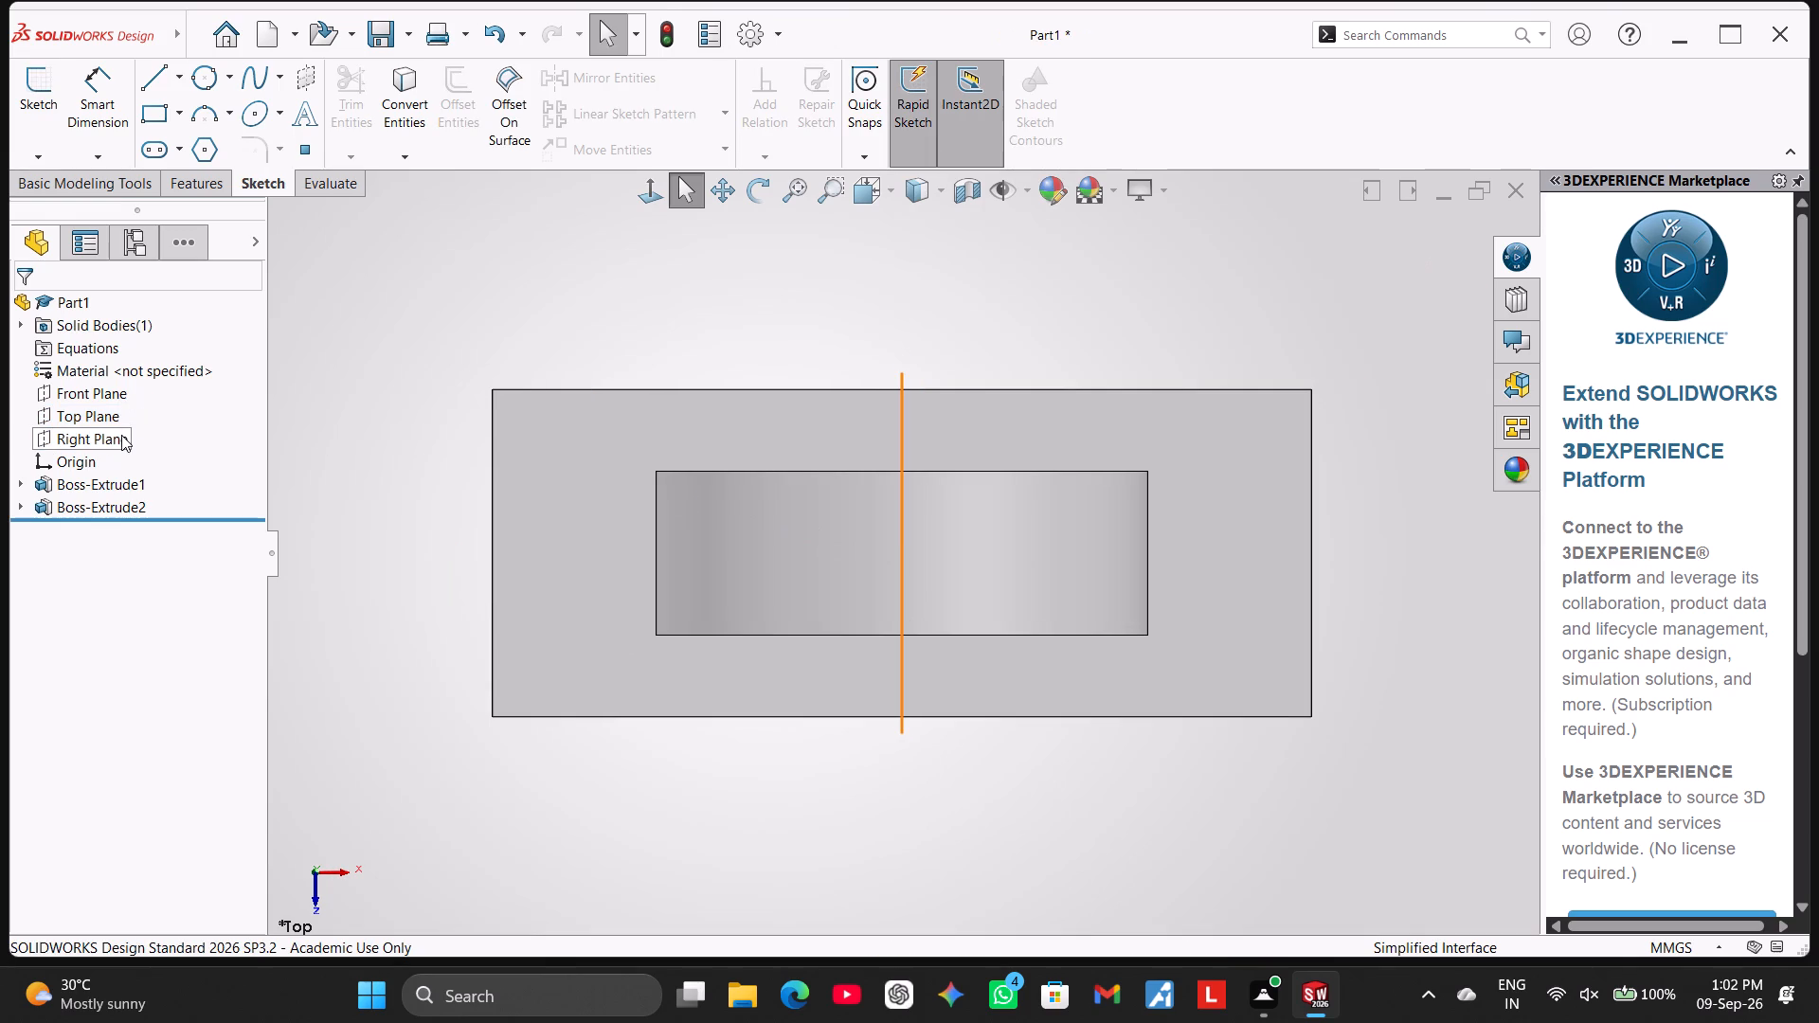
click(138, 416)
click(1201, 501)
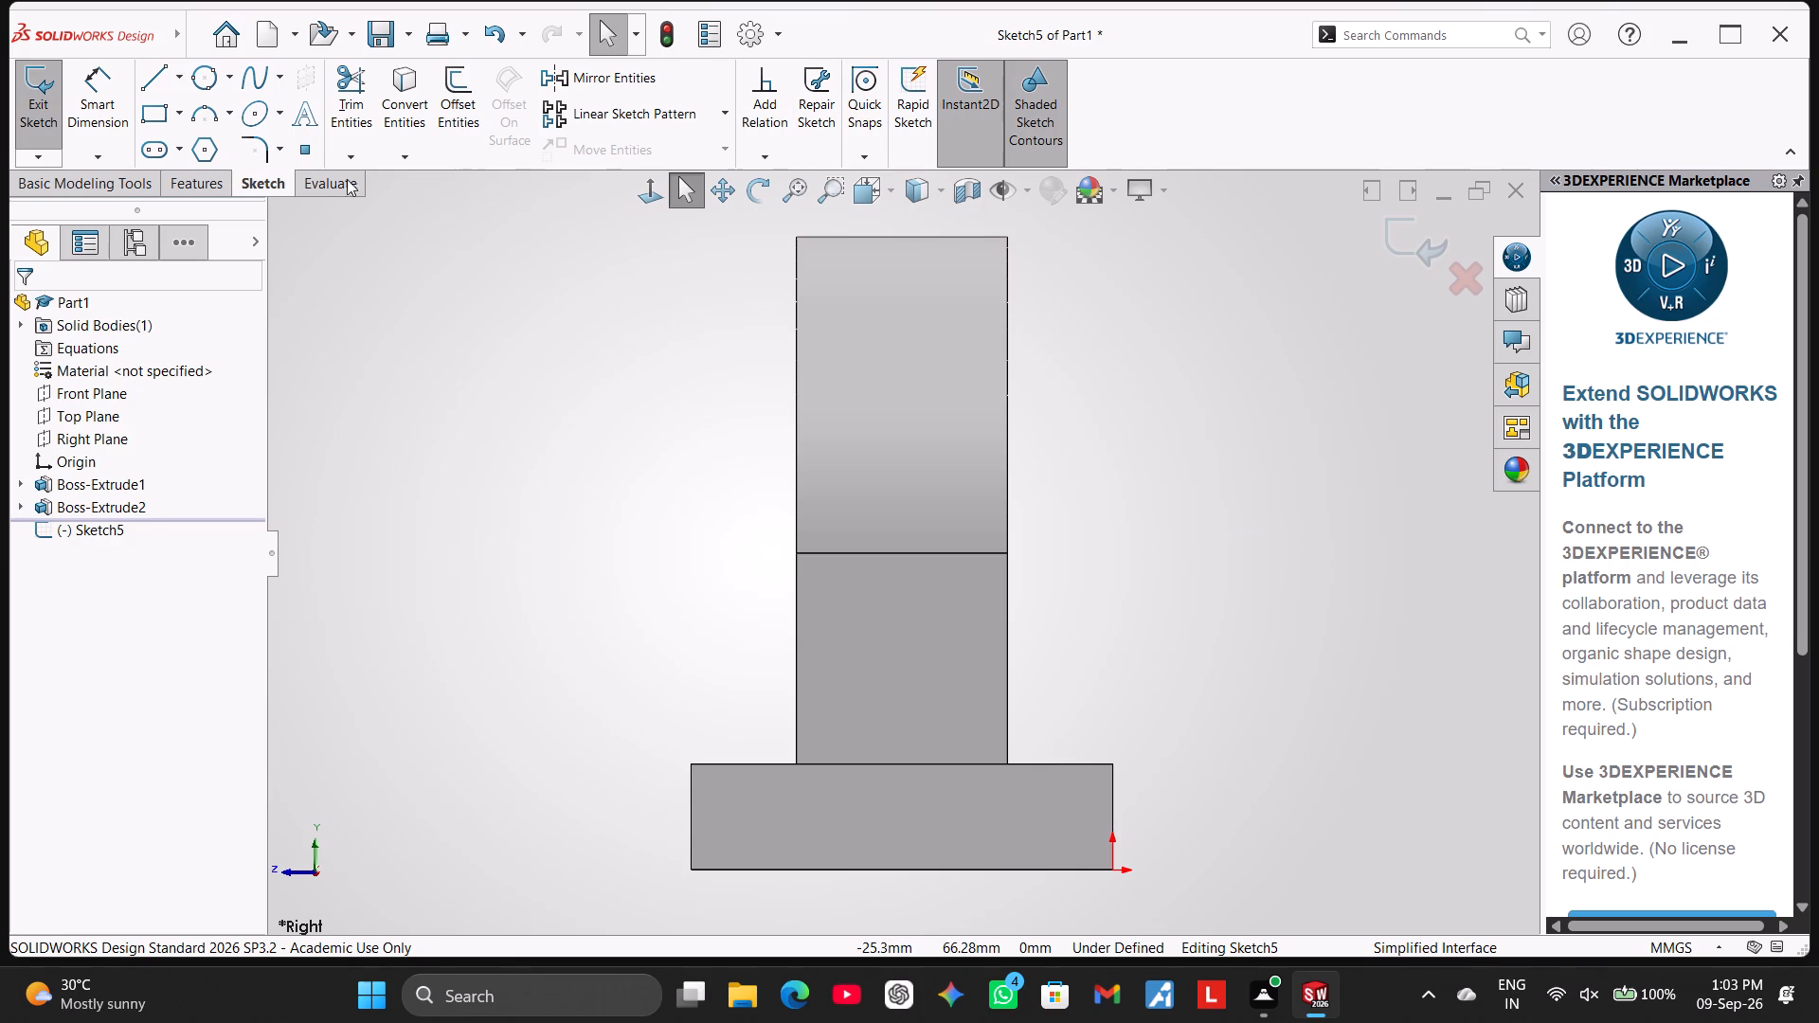
click(203, 190)
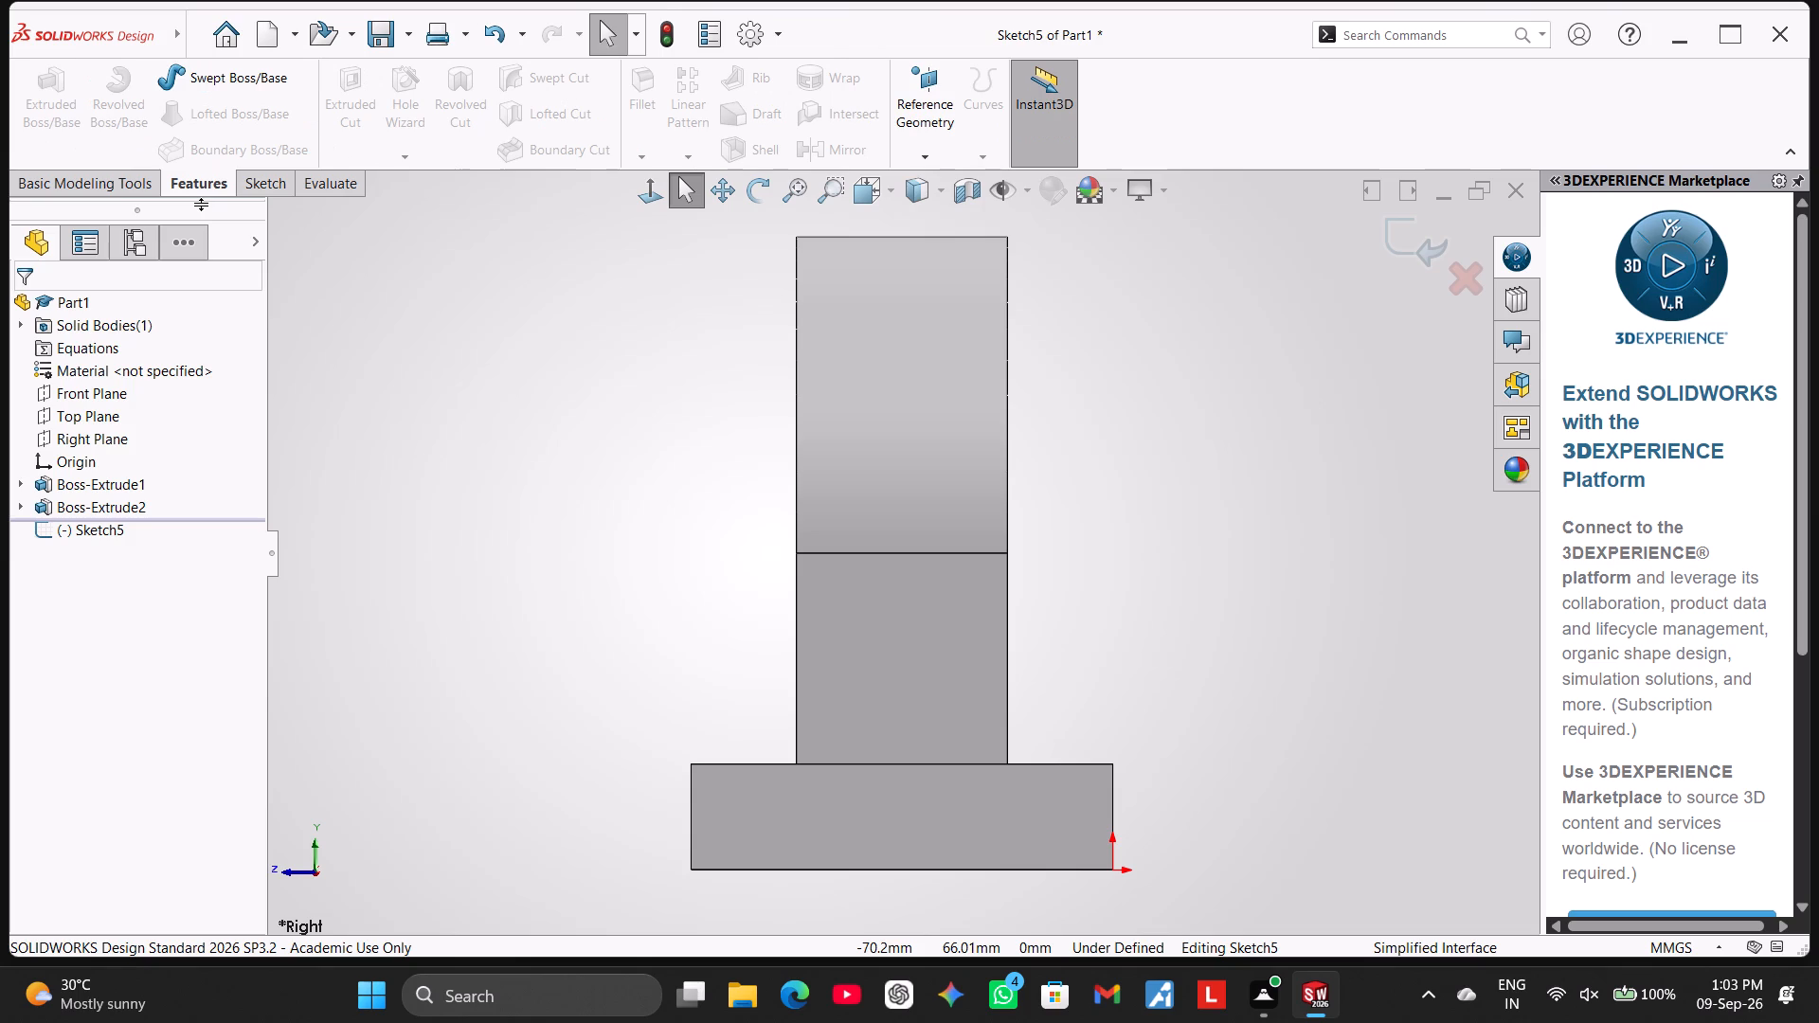
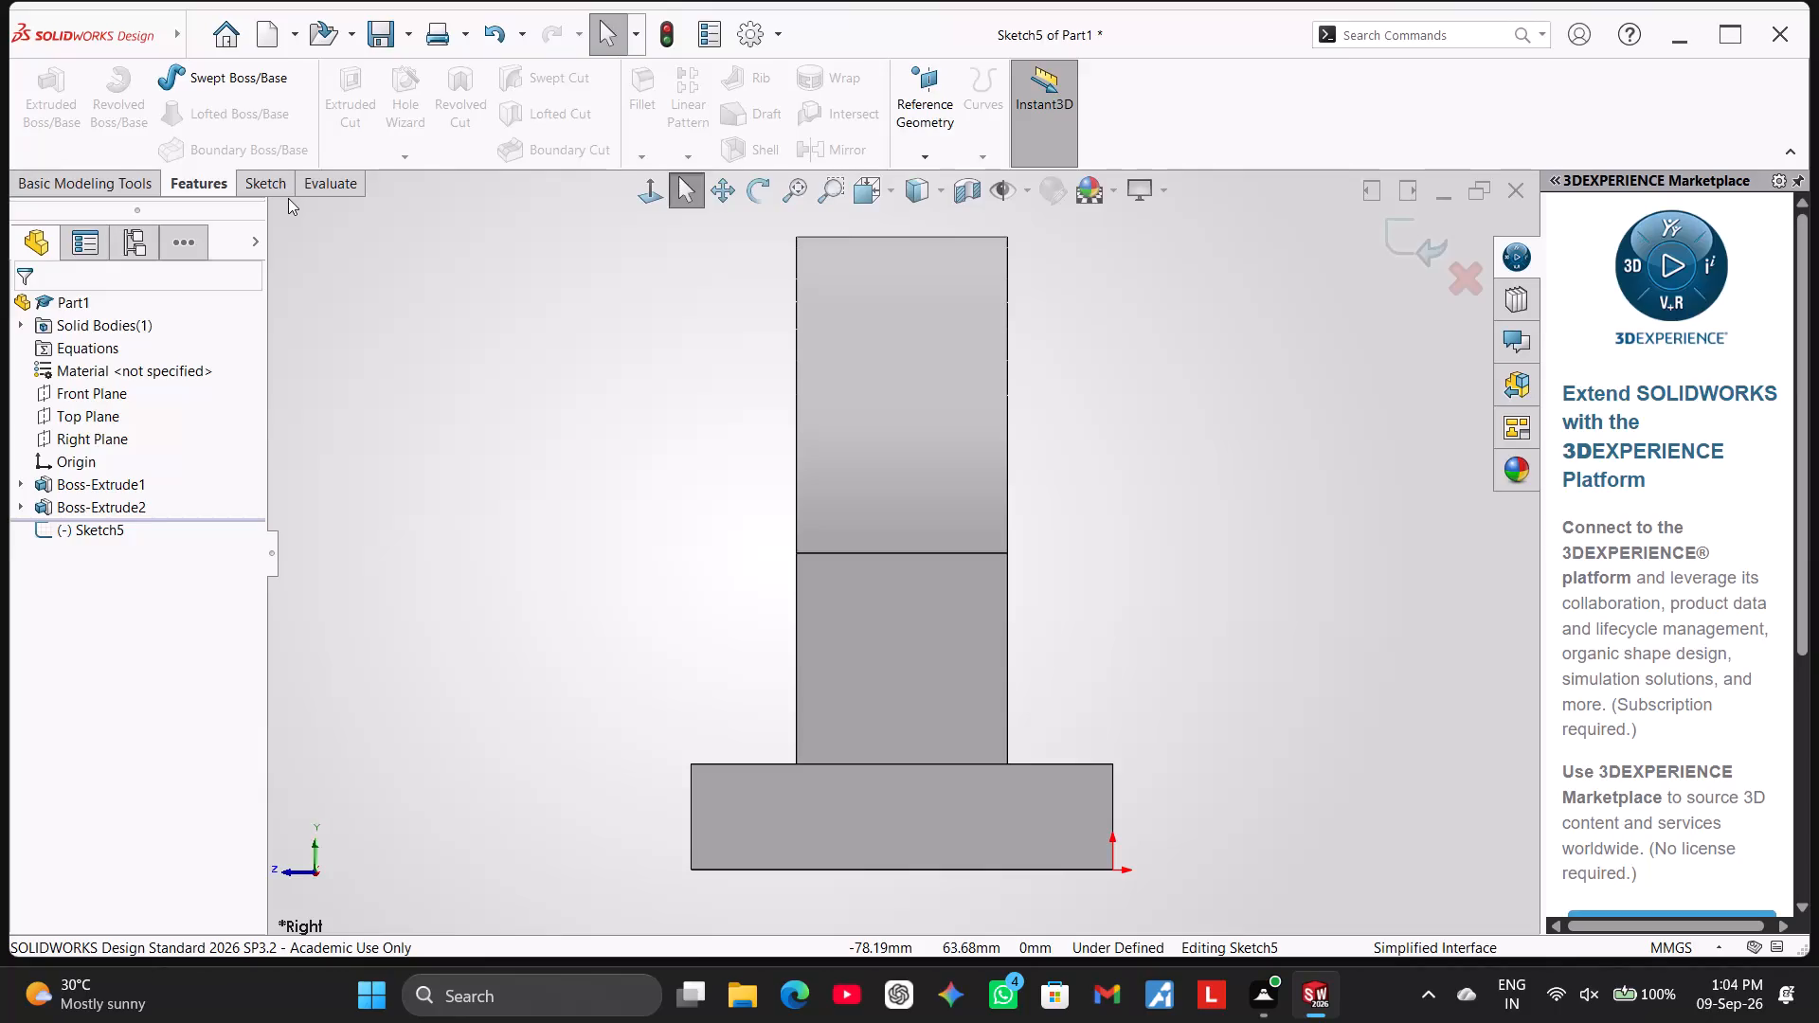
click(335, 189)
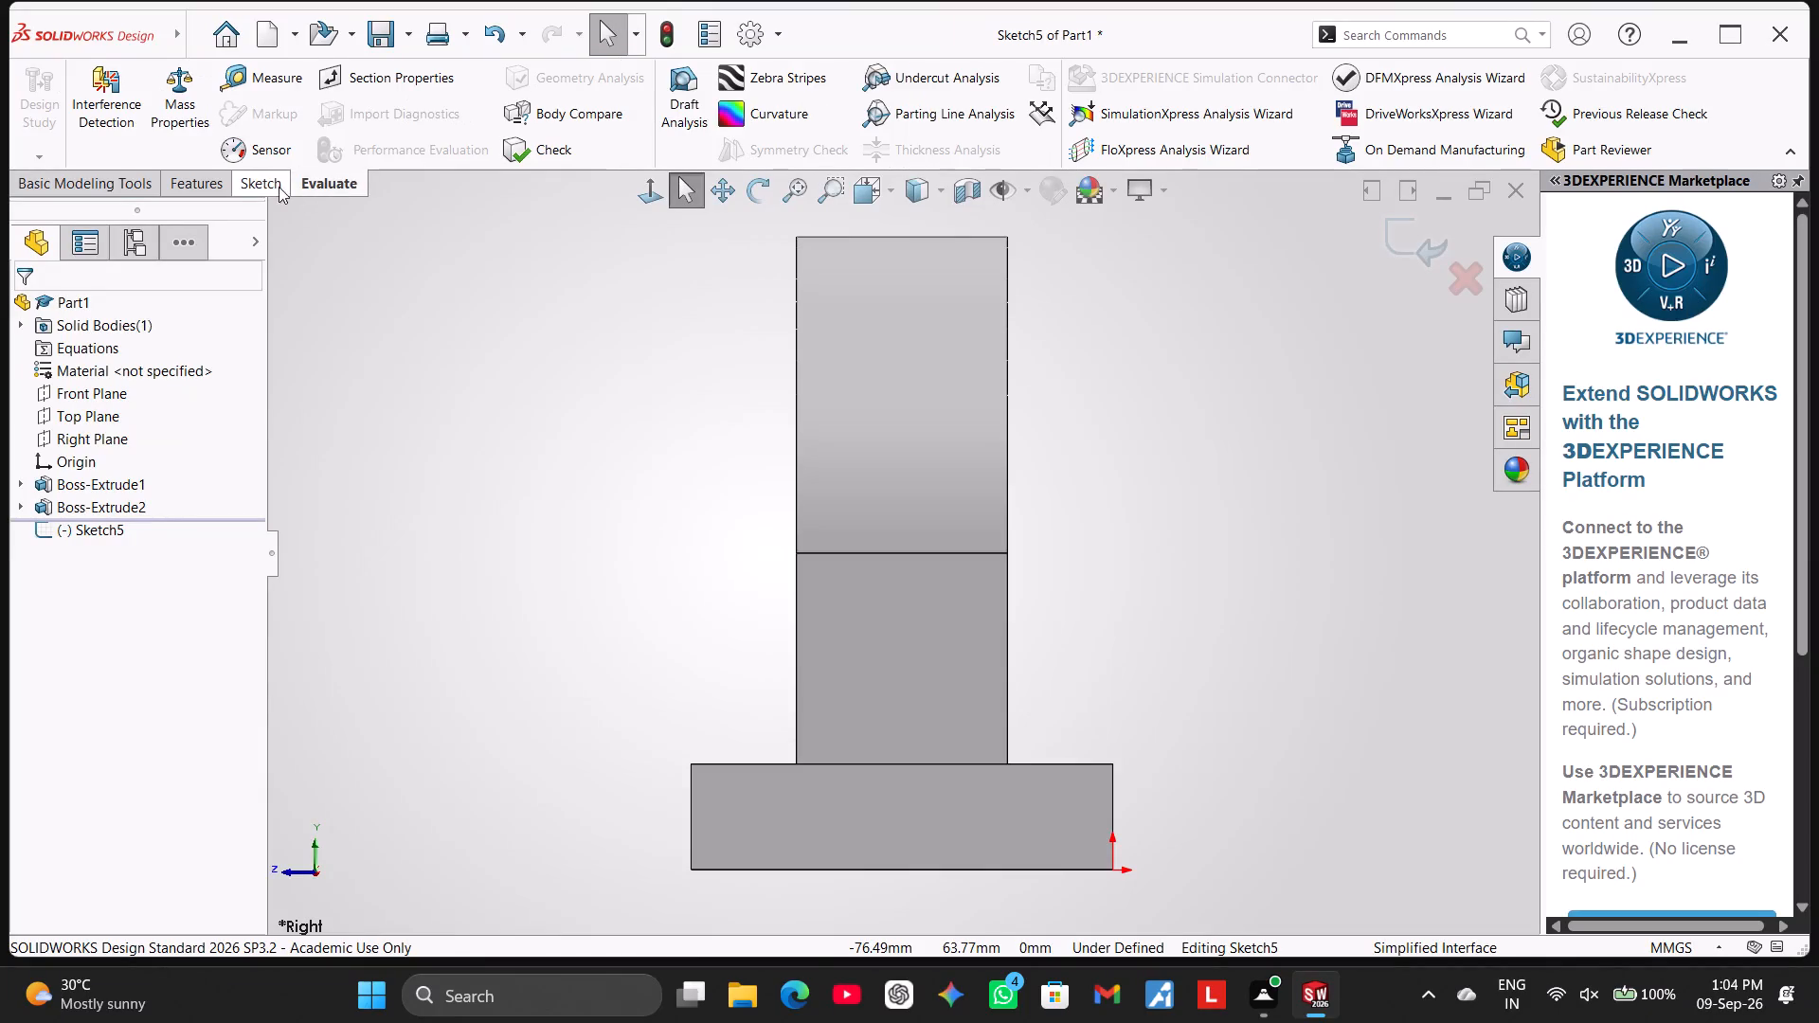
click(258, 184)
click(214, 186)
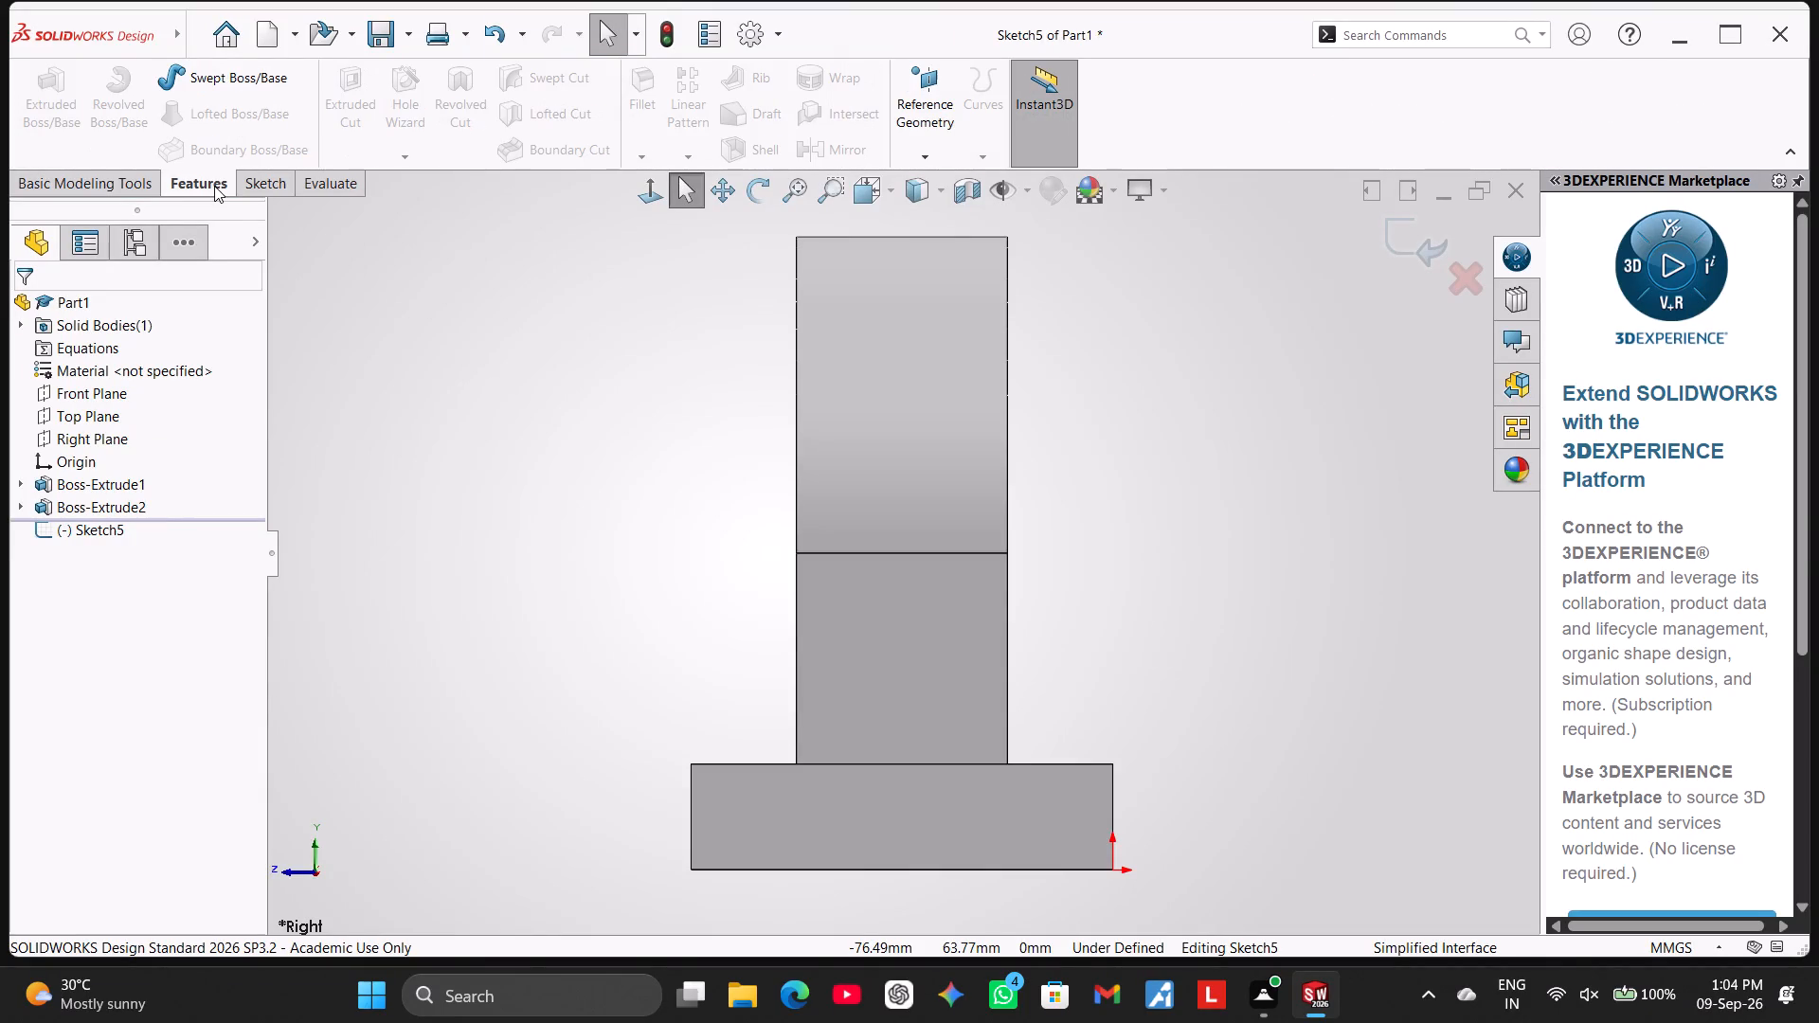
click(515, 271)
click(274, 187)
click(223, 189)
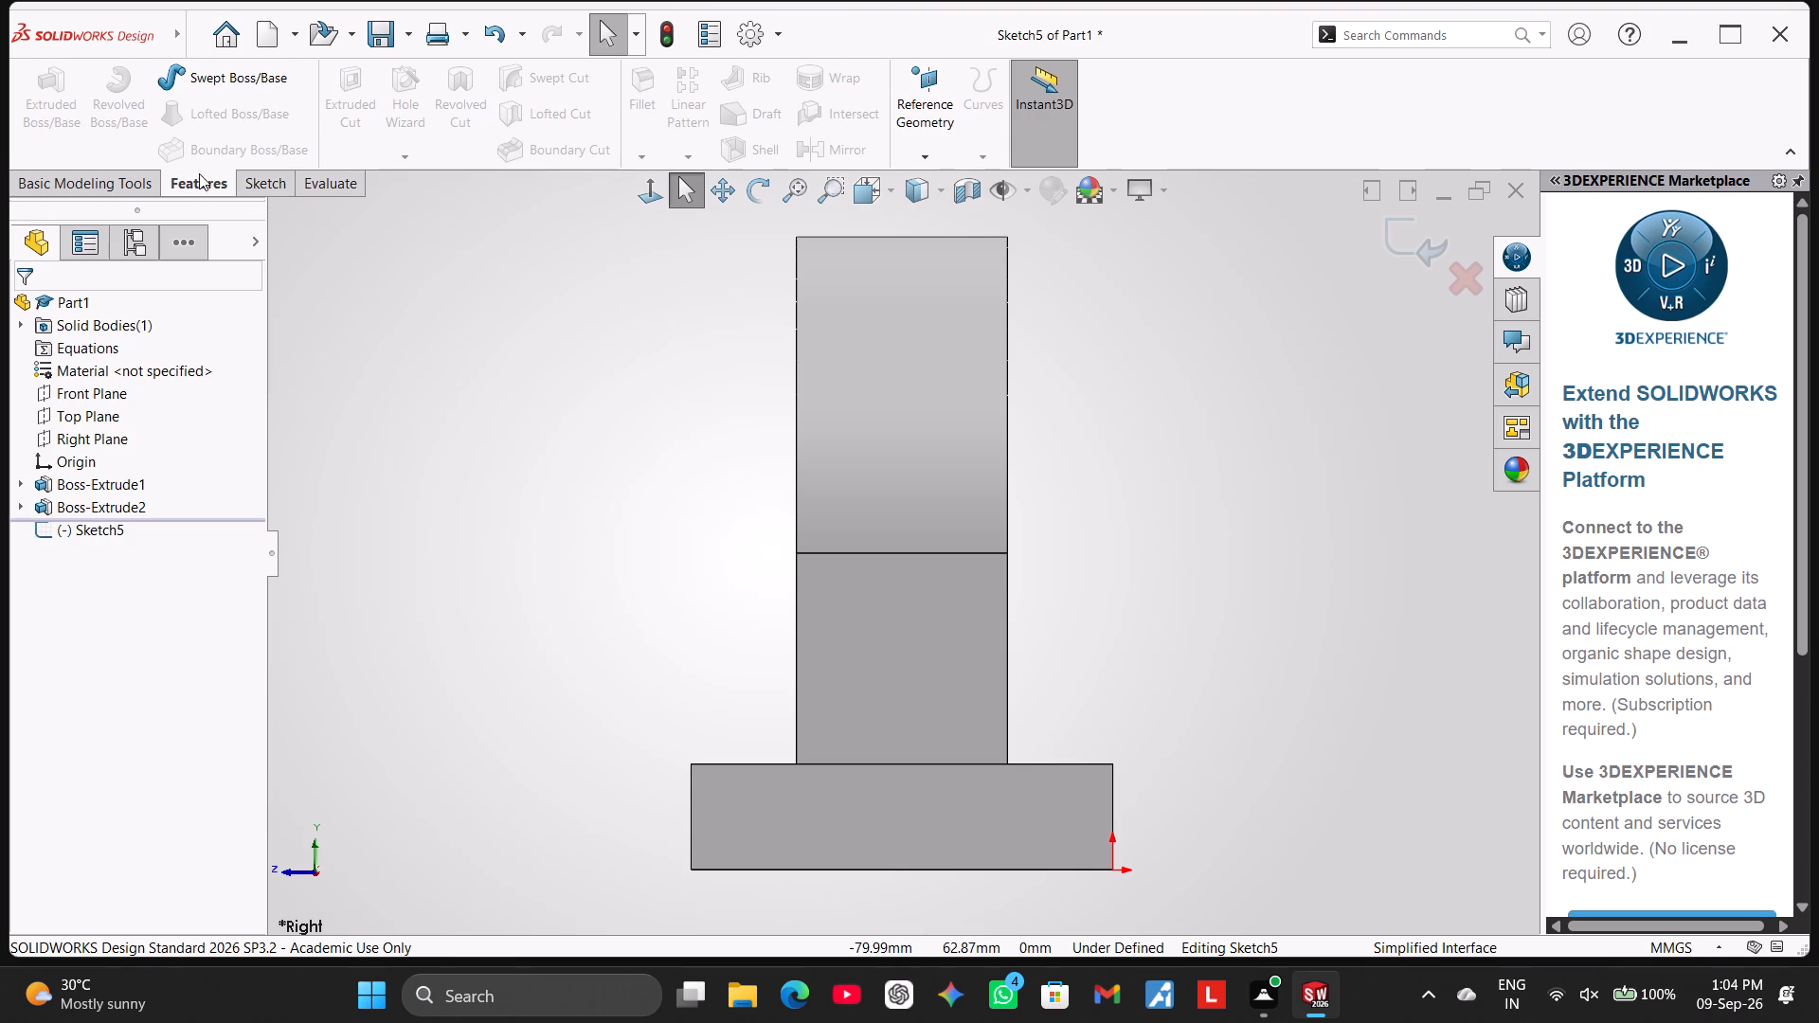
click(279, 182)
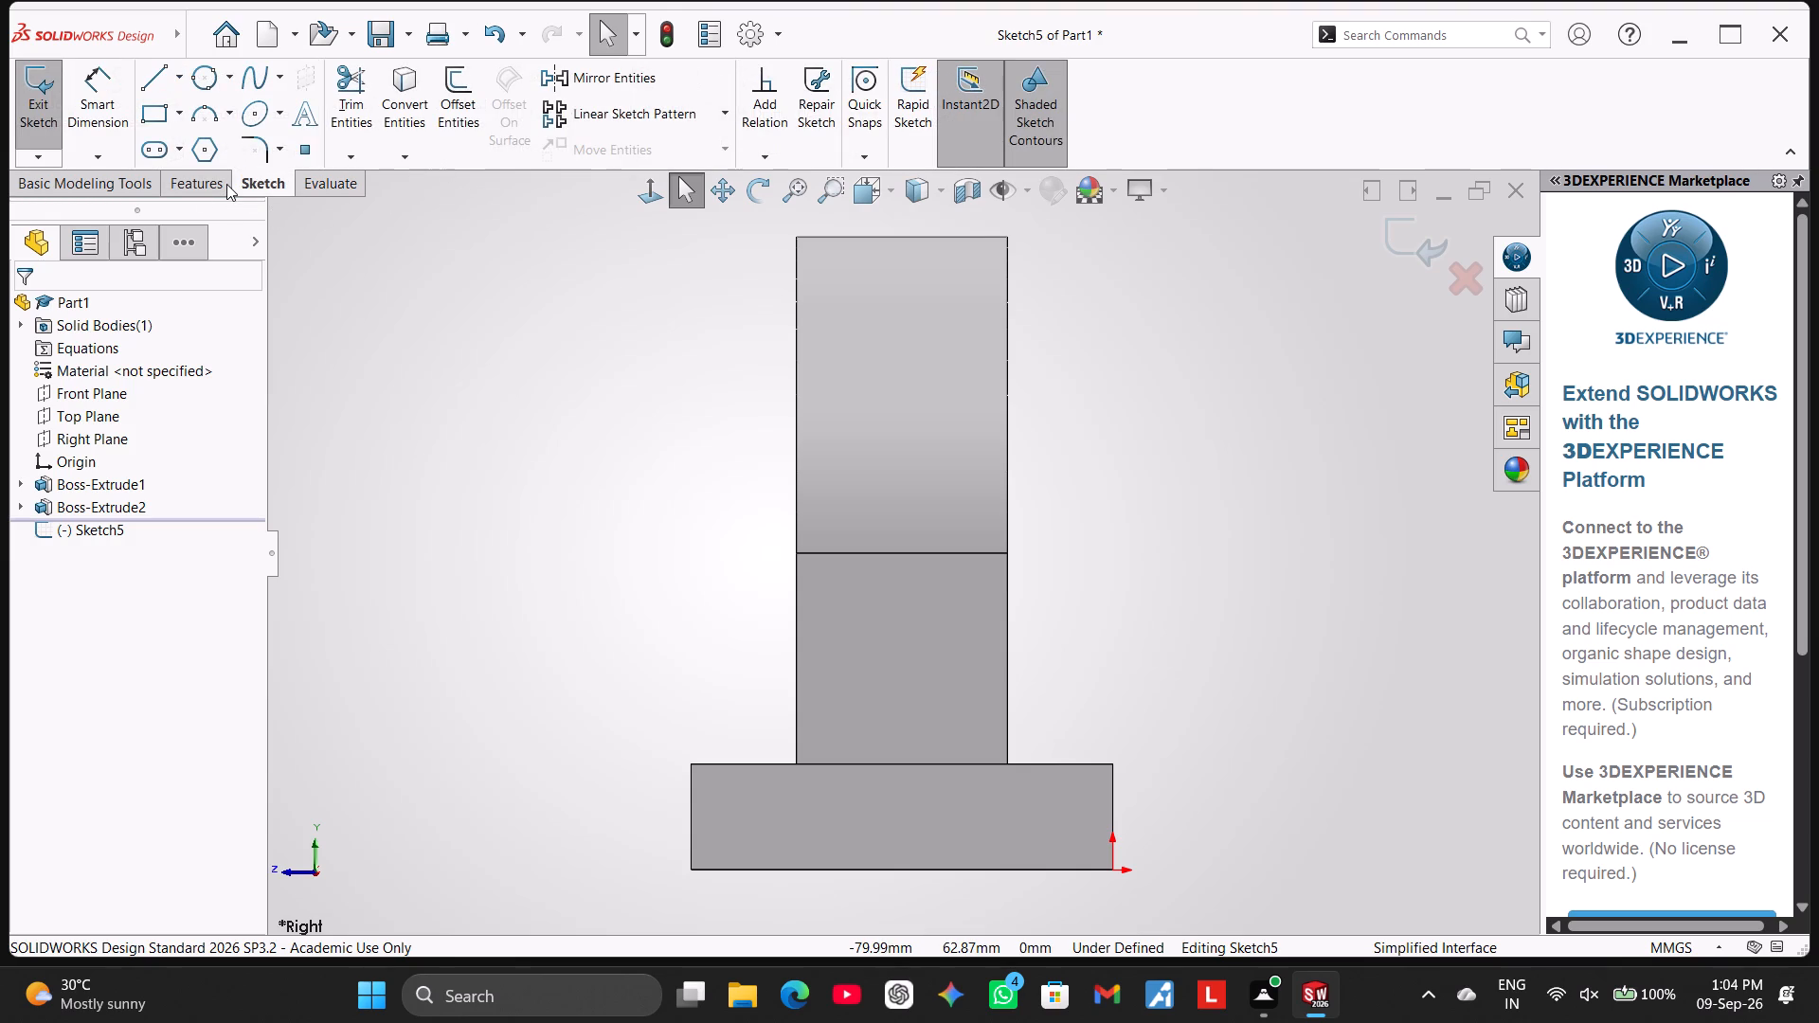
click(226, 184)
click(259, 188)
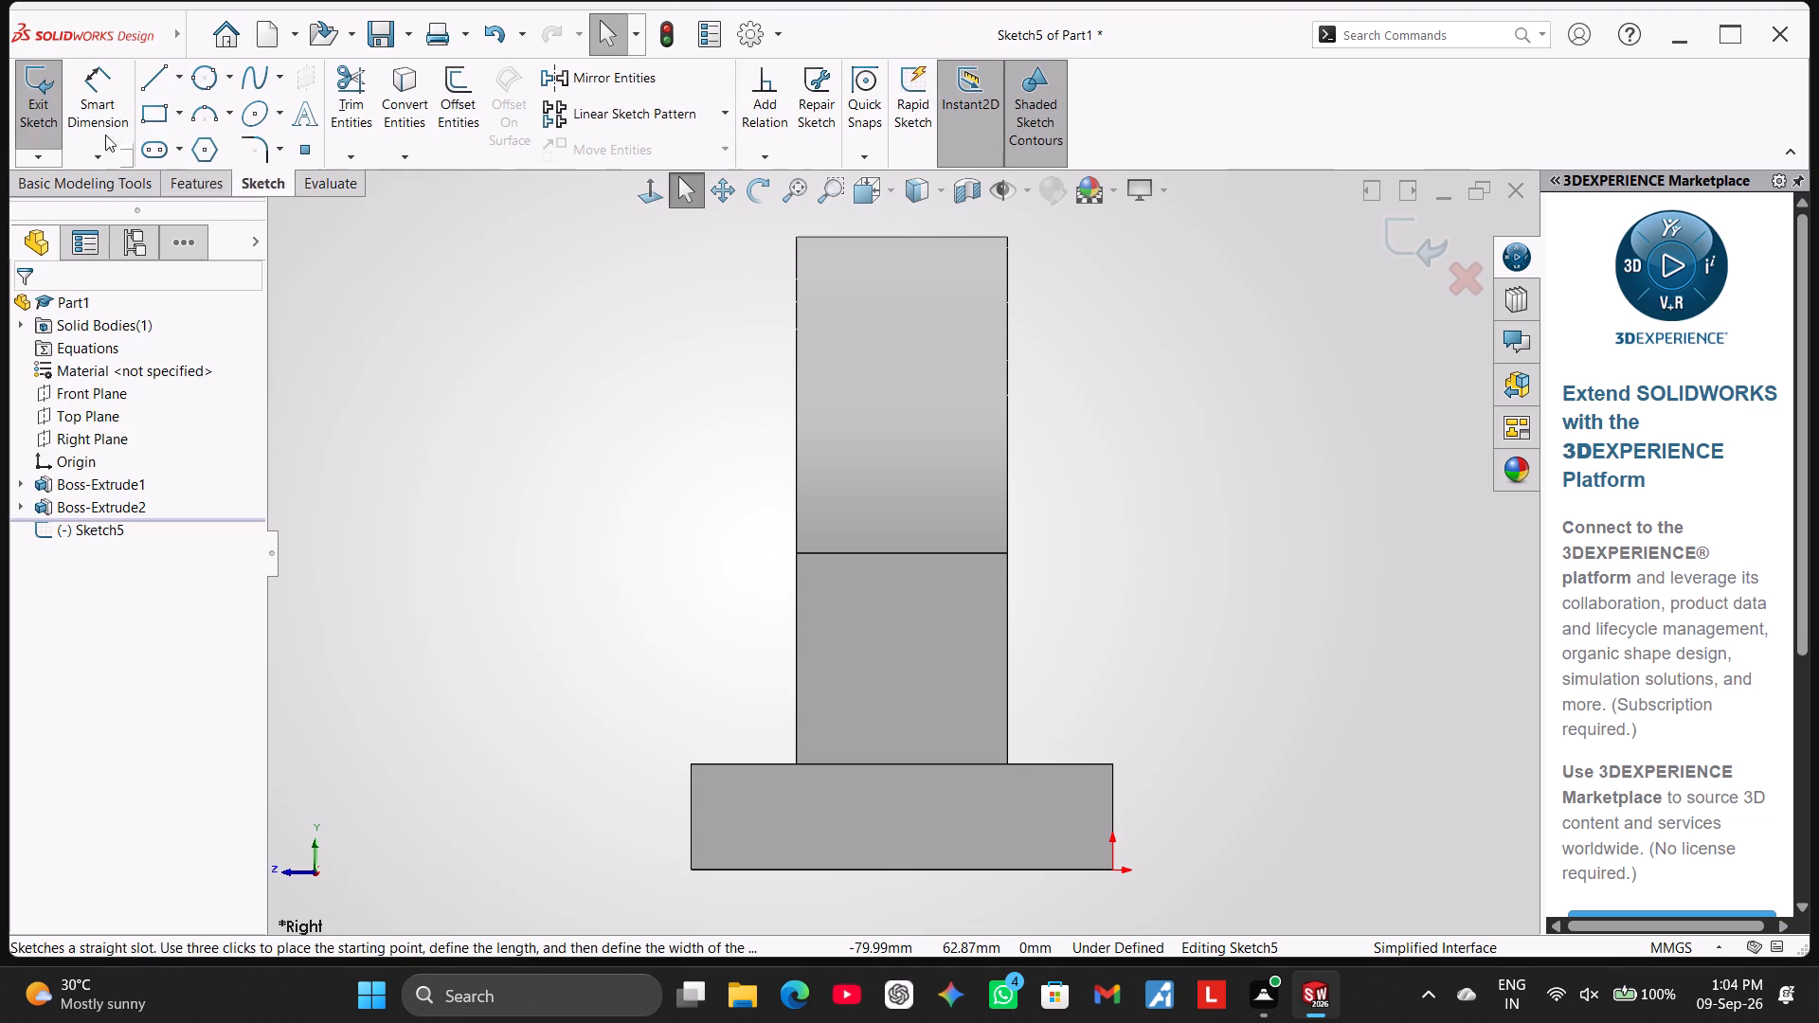
Exit the empty Right Plane sketch.
click(52, 108)
Add a 5 mm fillet along the long edge where the upright's rear face meets the base plate.
click(178, 173)
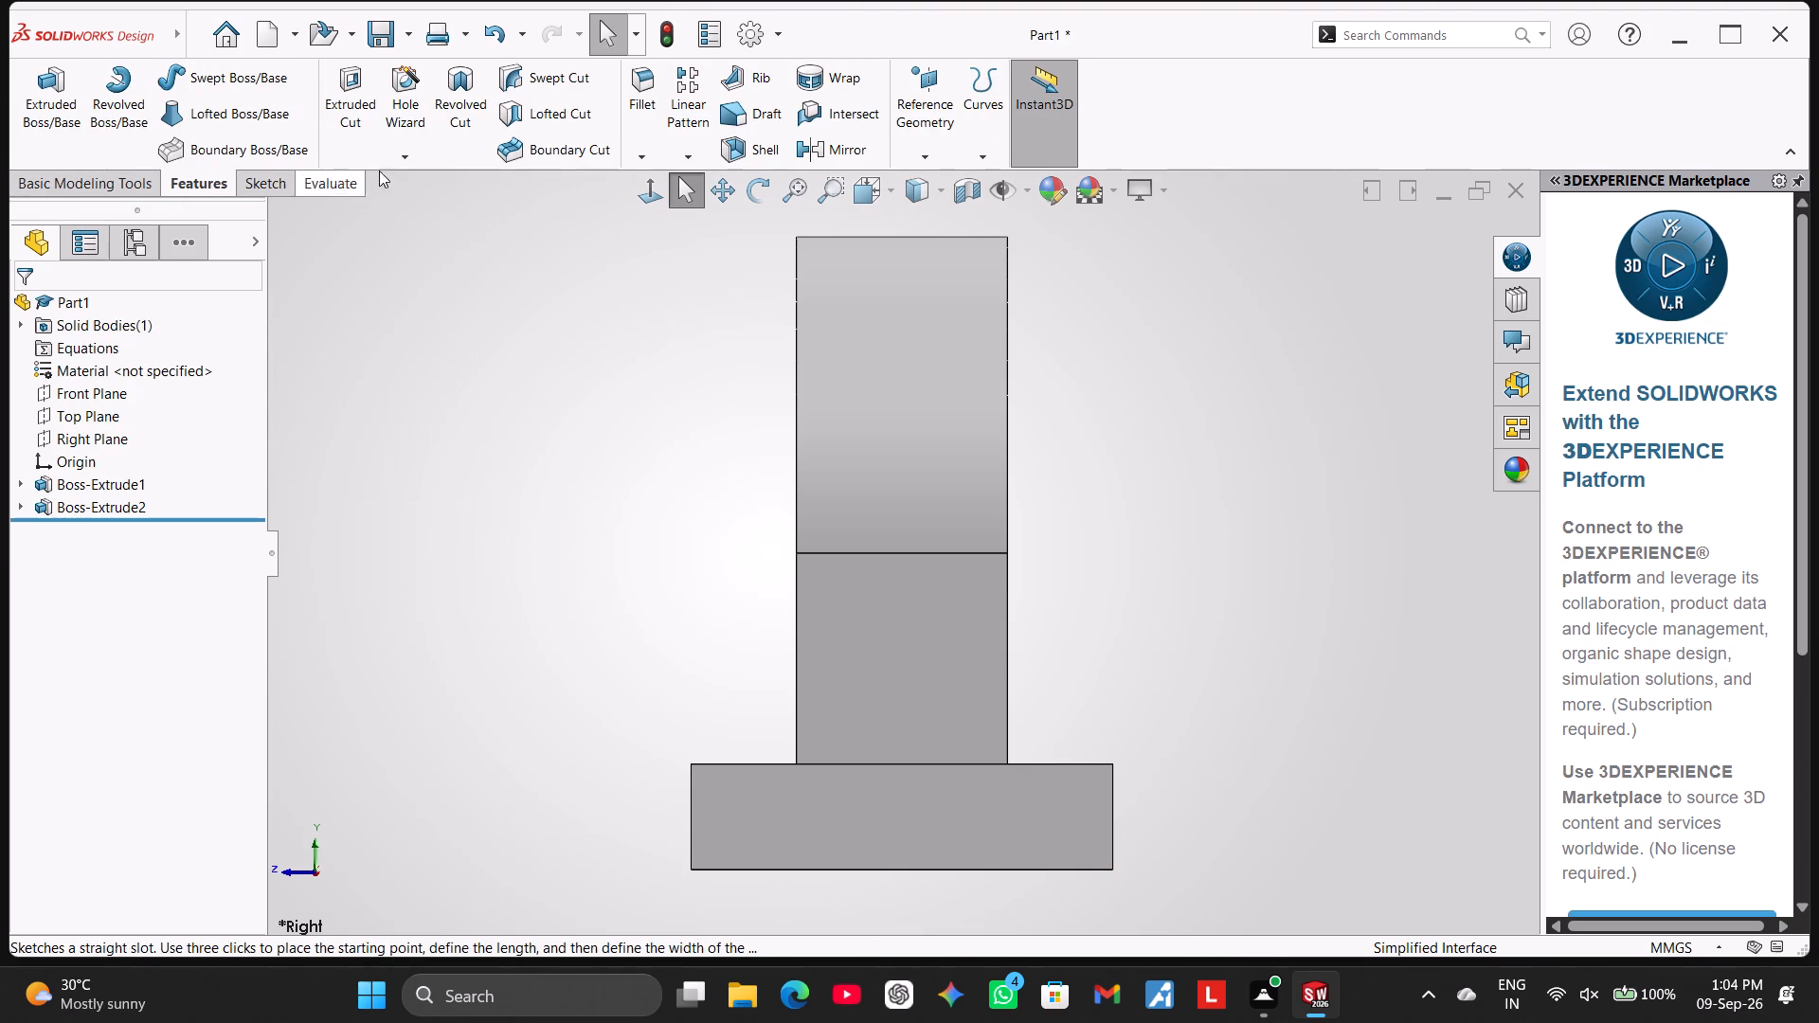
click(634, 105)
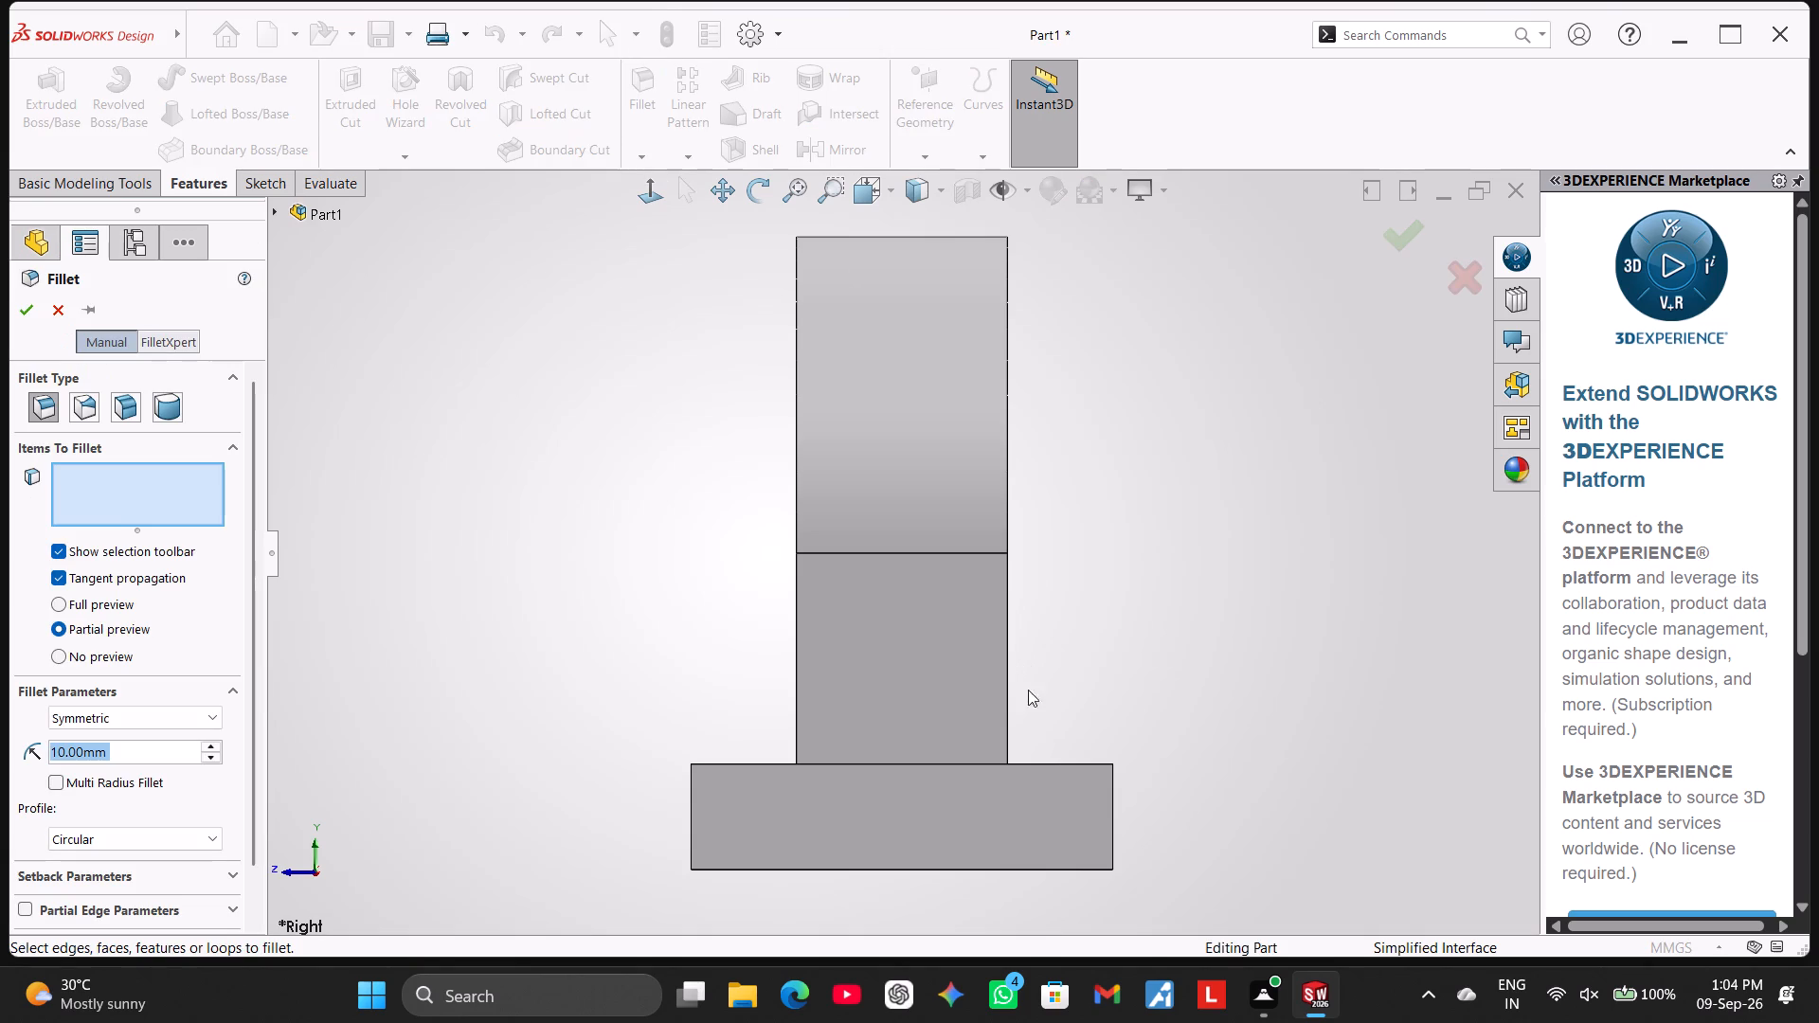
middle_drag(1105, 636, 1063, 670)
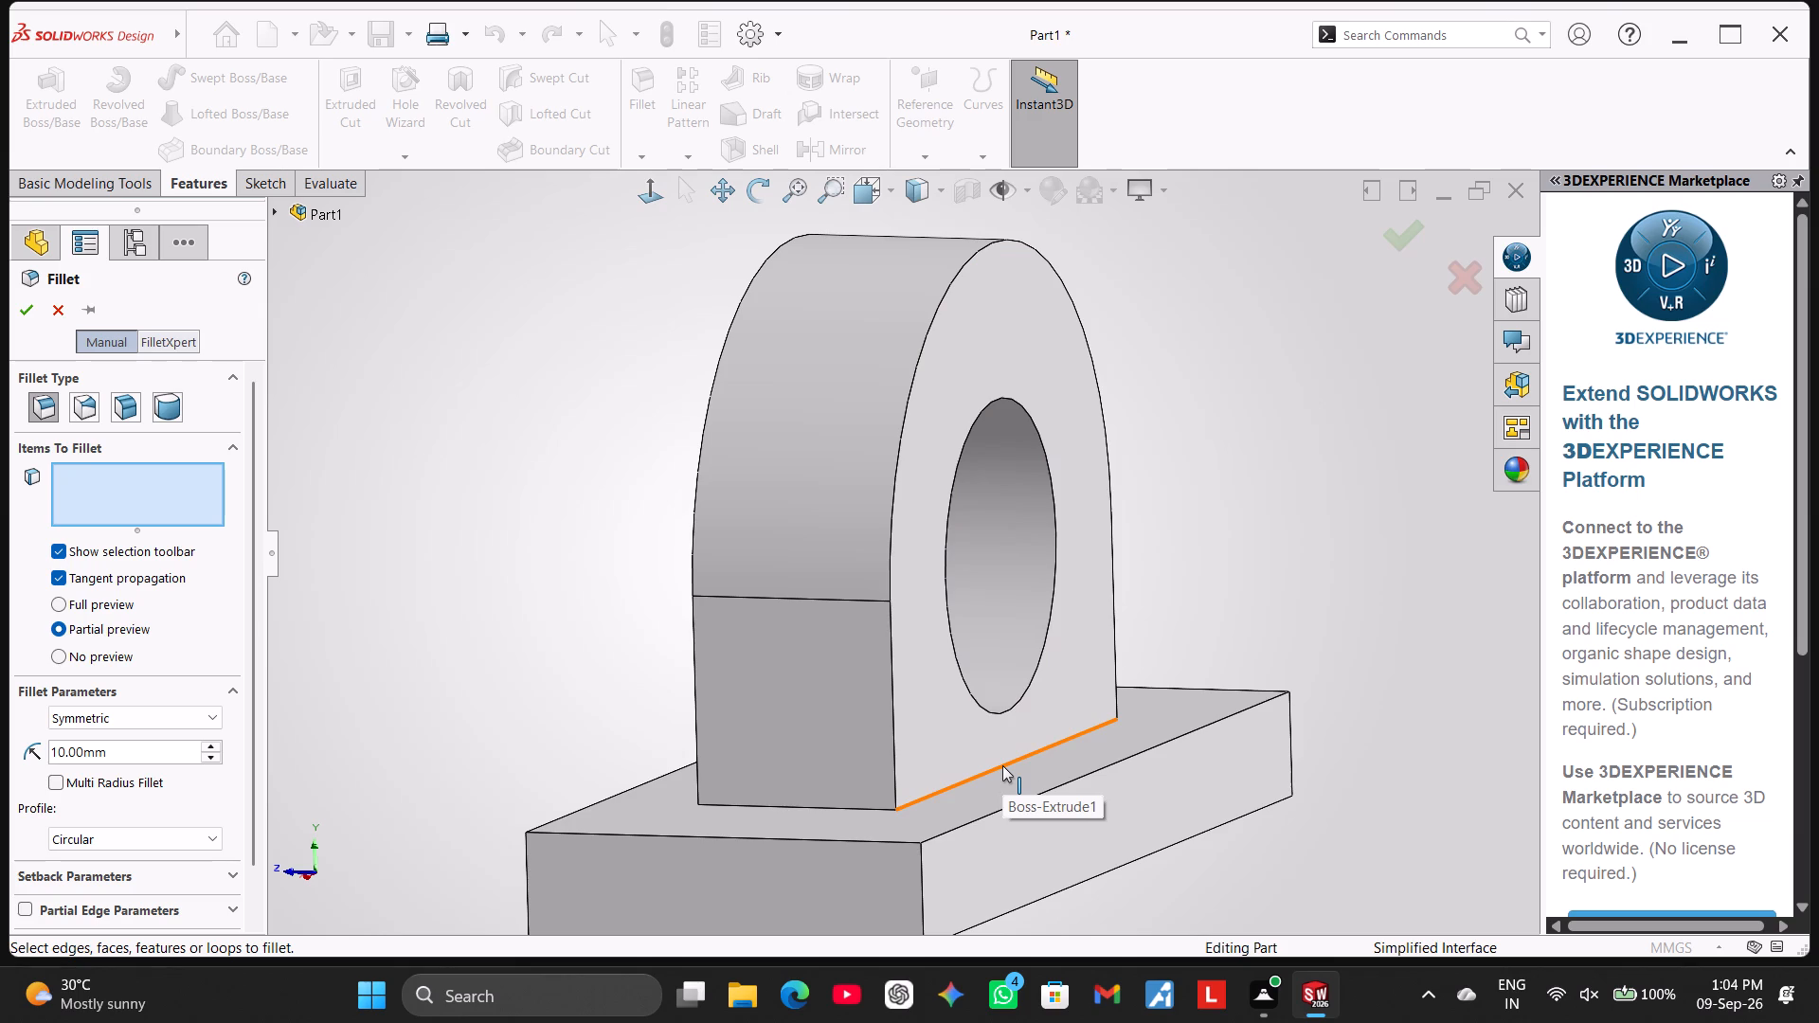
click(1002, 765)
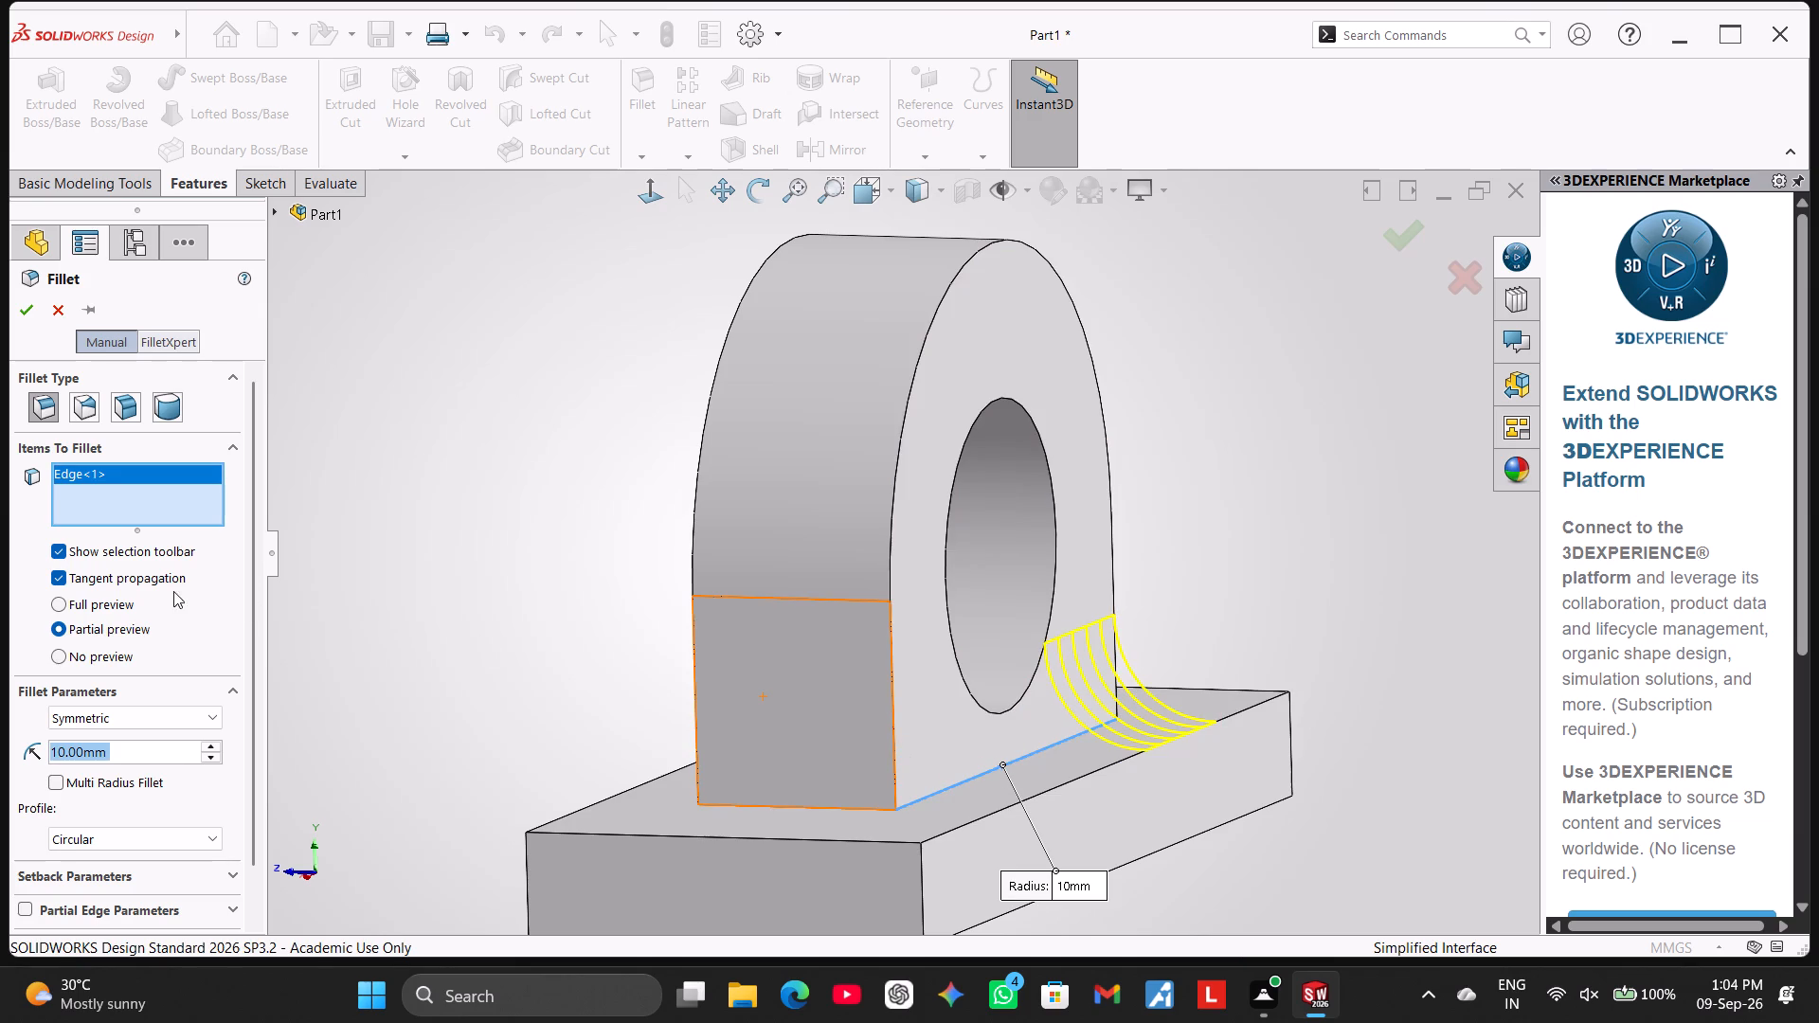
key(5)
key(Return)
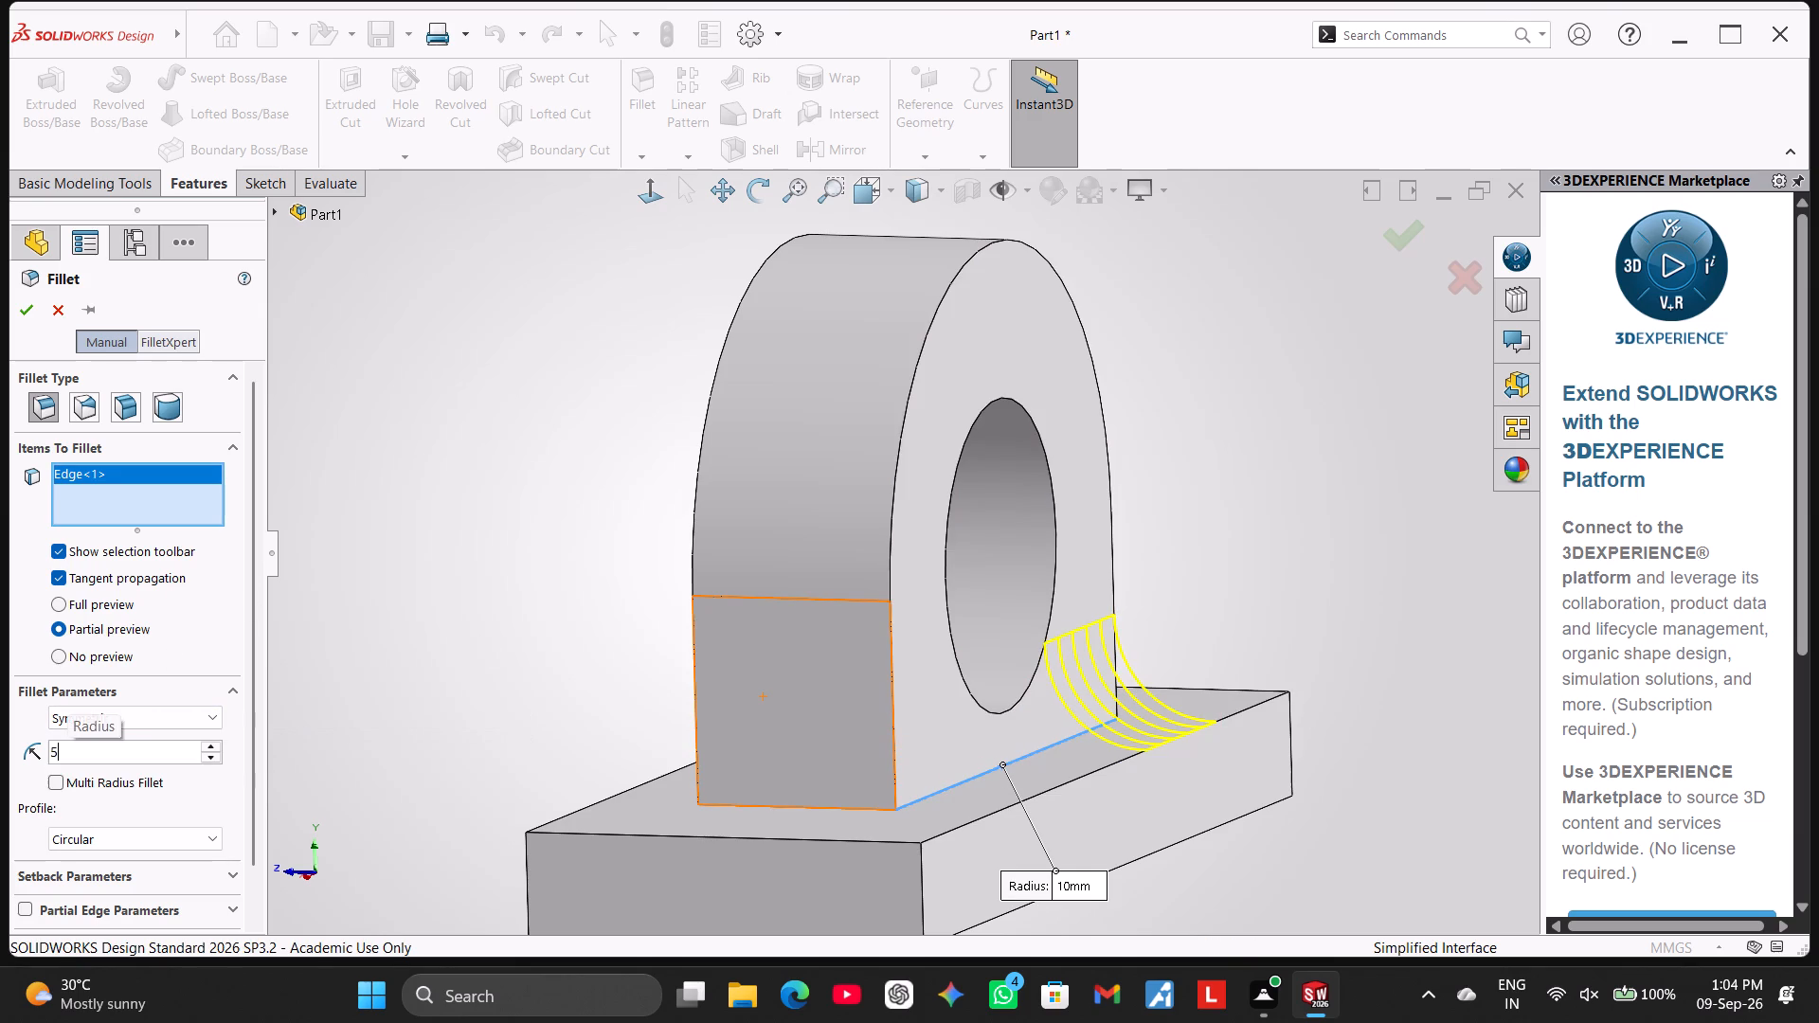
click(346, 586)
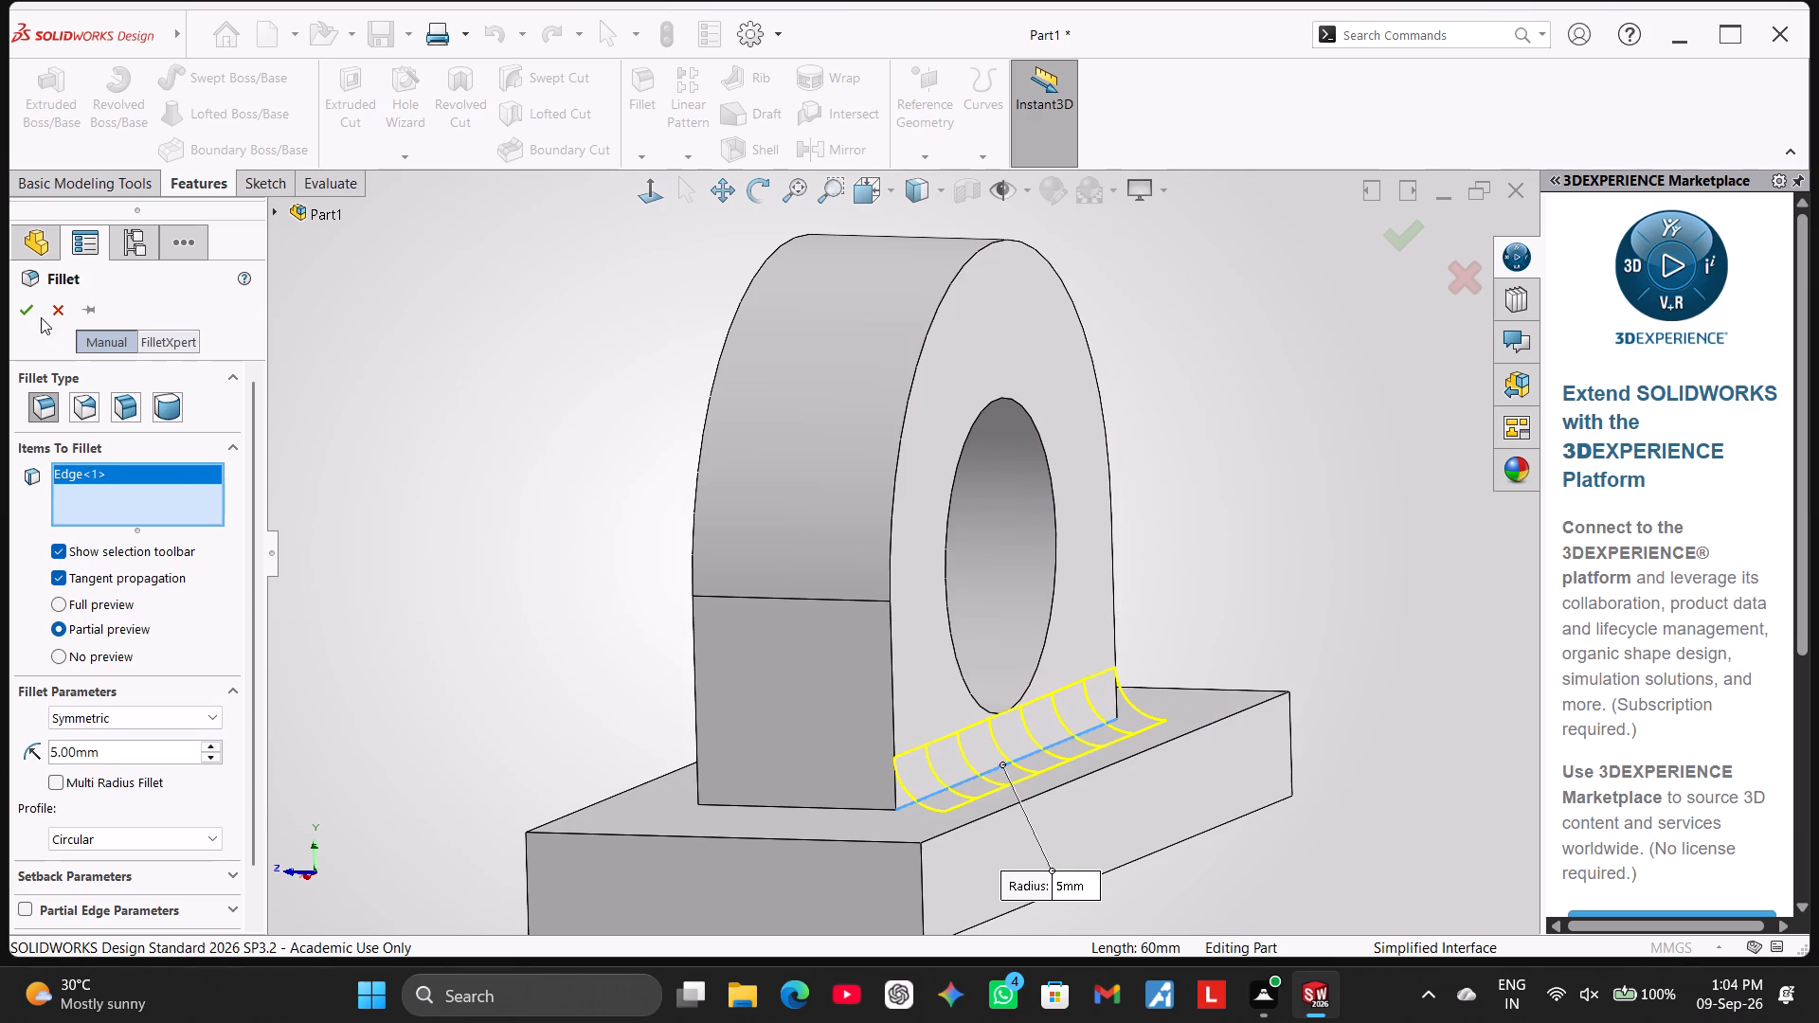
click(29, 310)
Add a 5 mm fillet along the short edge where the upright's +X end face meets the base plate.
middle_drag(405, 558, 472, 565)
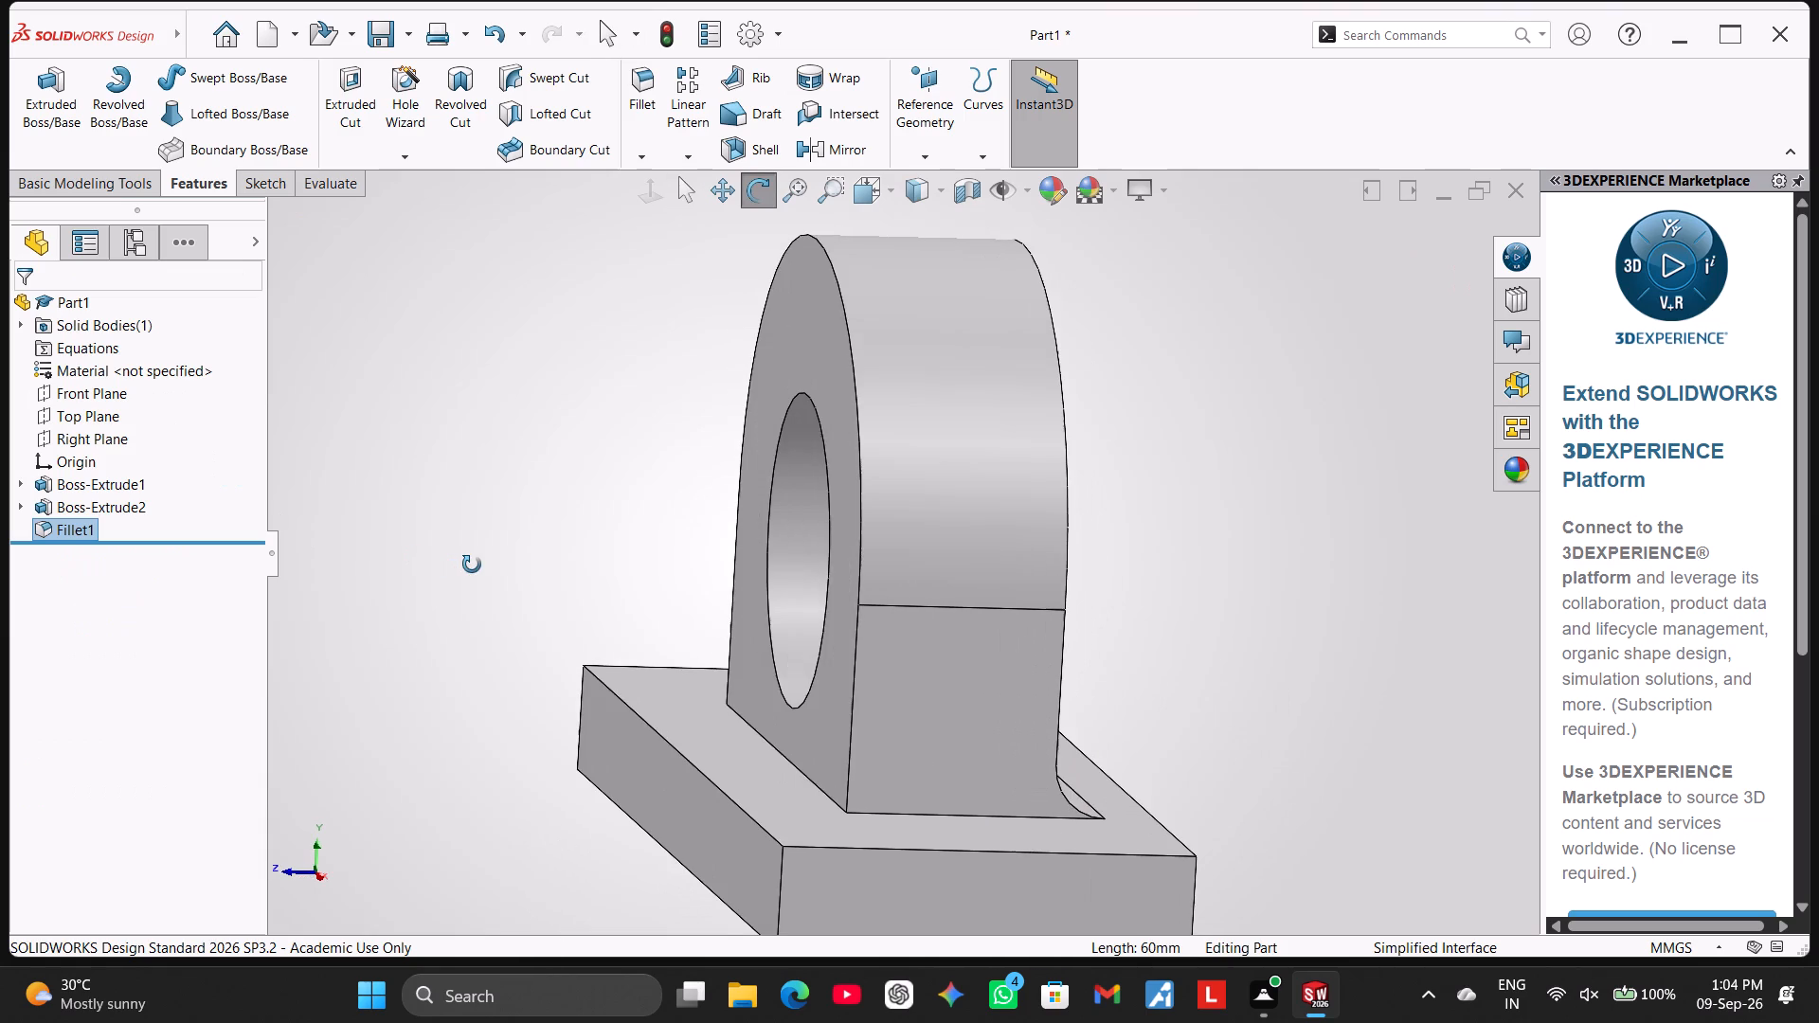
middle_drag(472, 565, 471, 565)
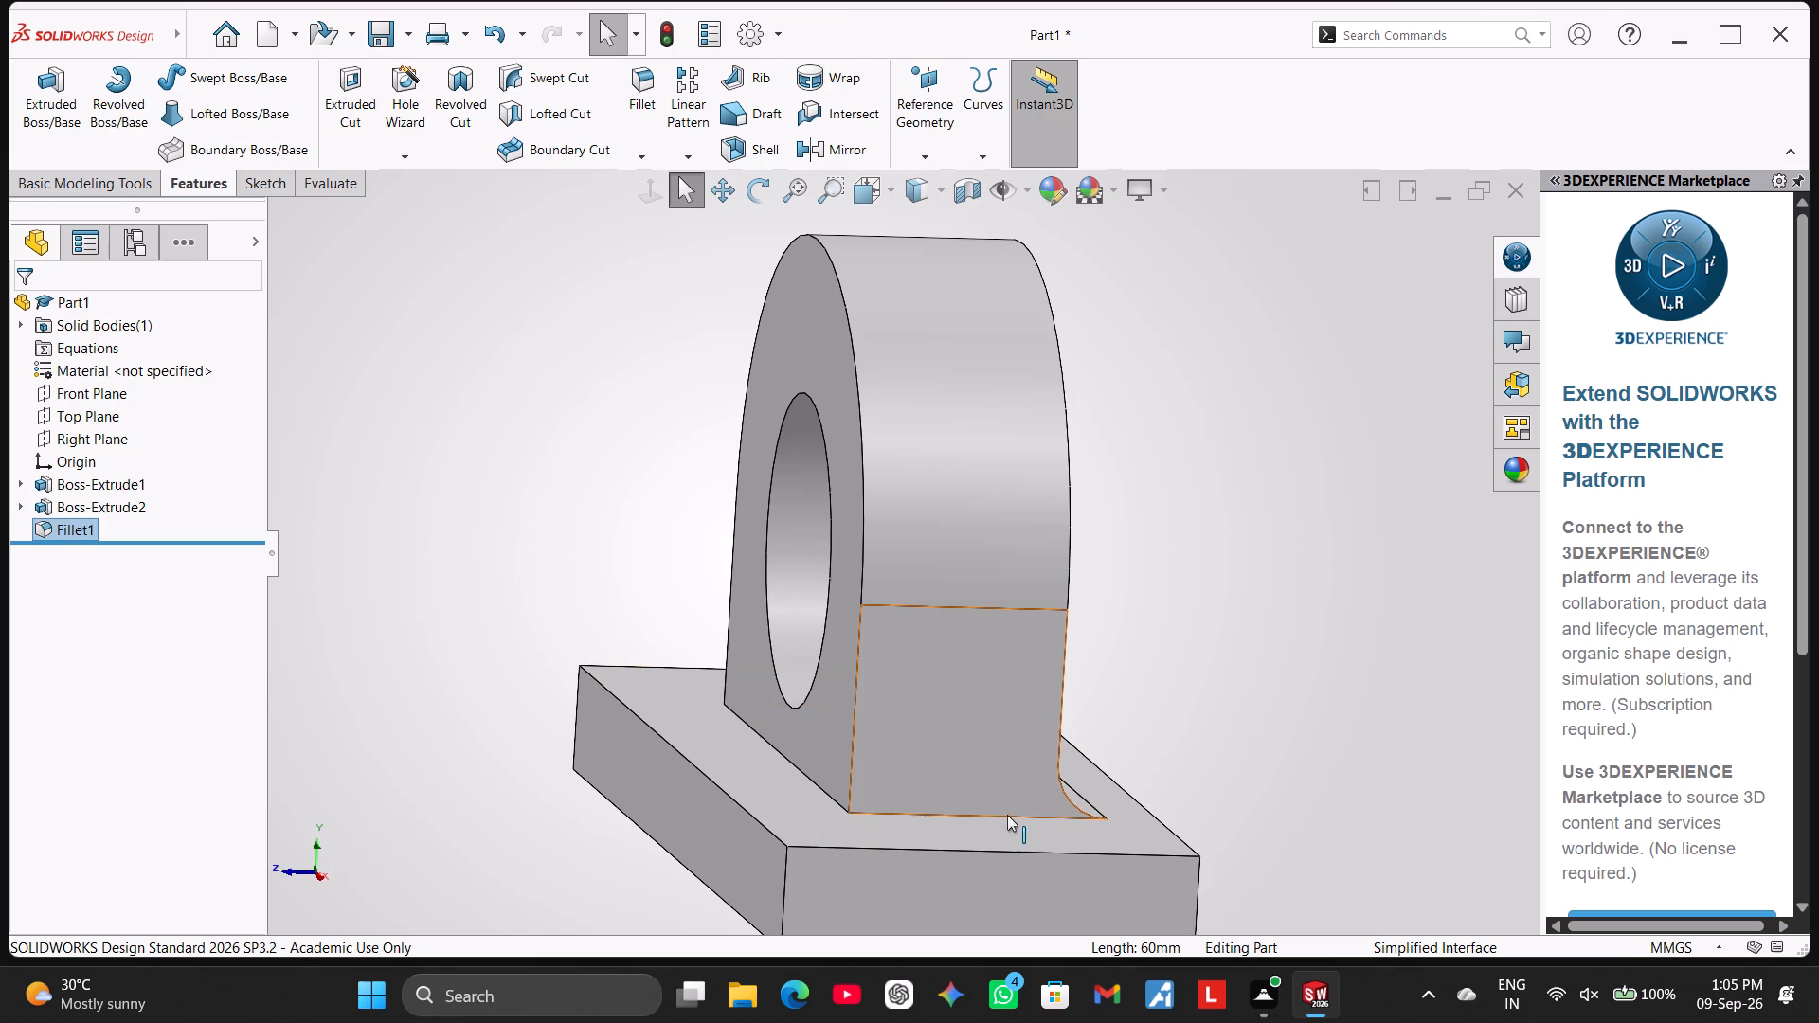
middle_drag(1252, 637, 1383, 633)
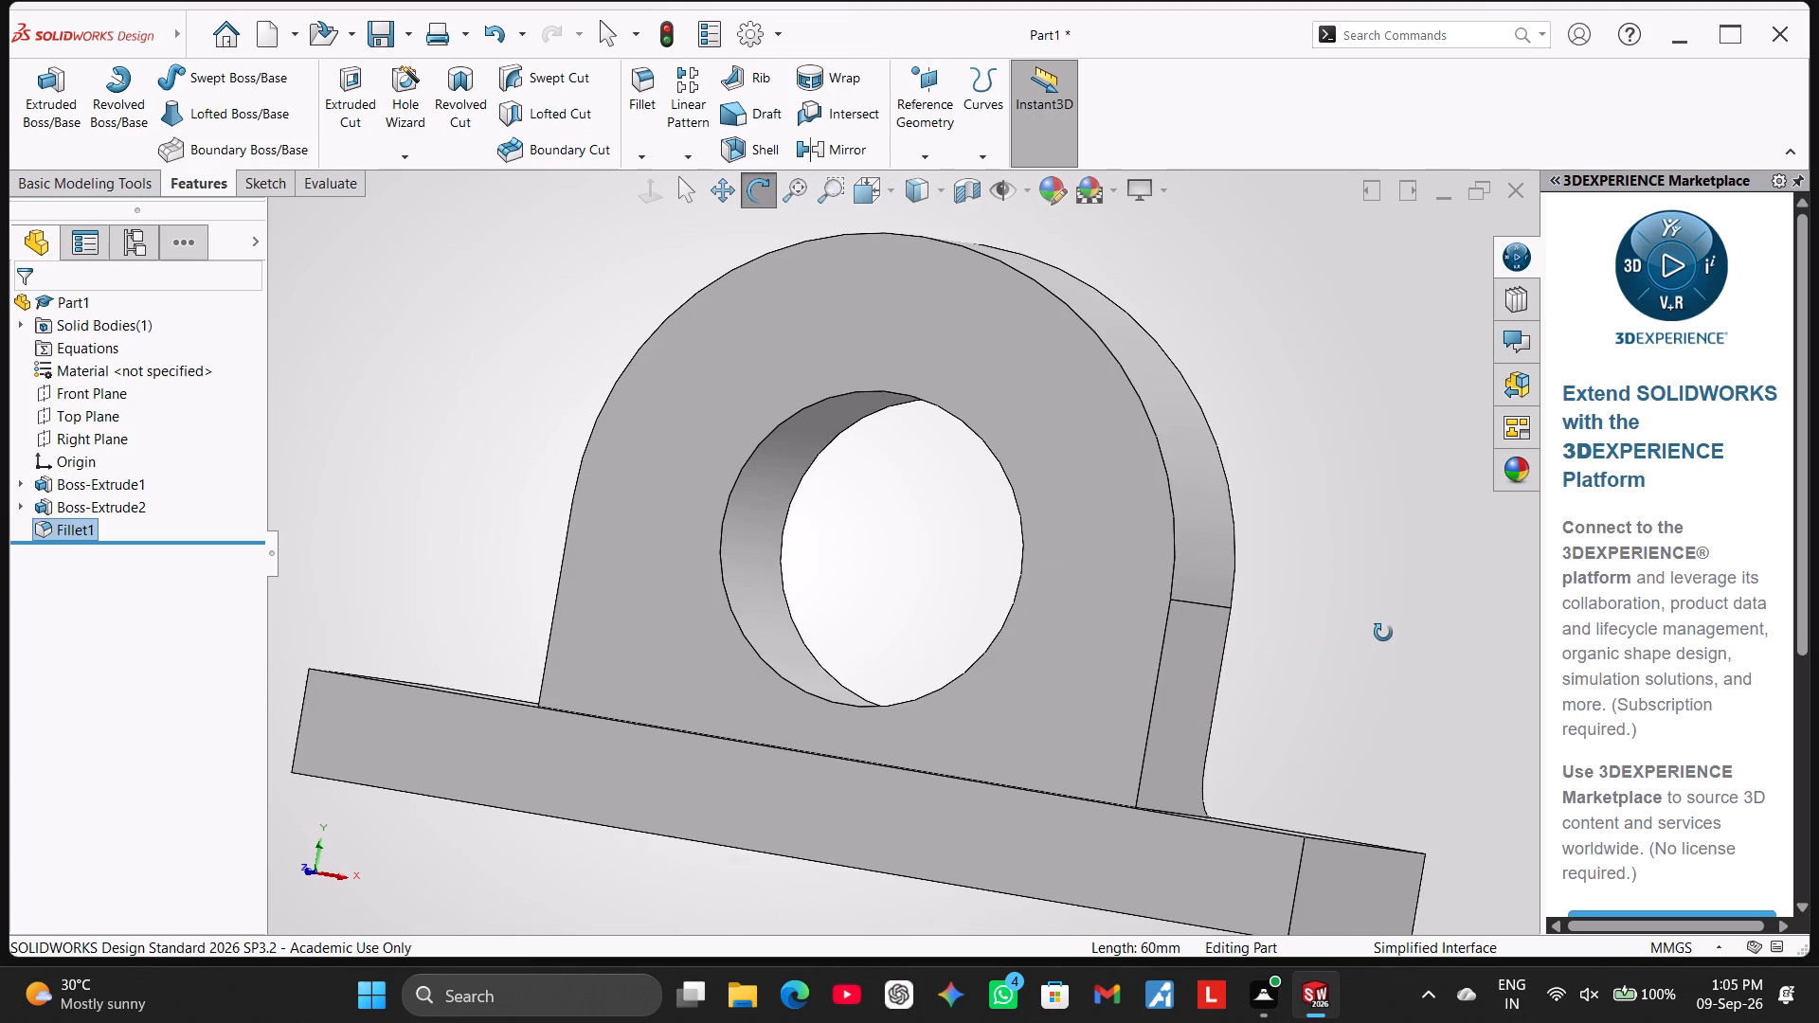
middle_drag(1383, 633, 1364, 684)
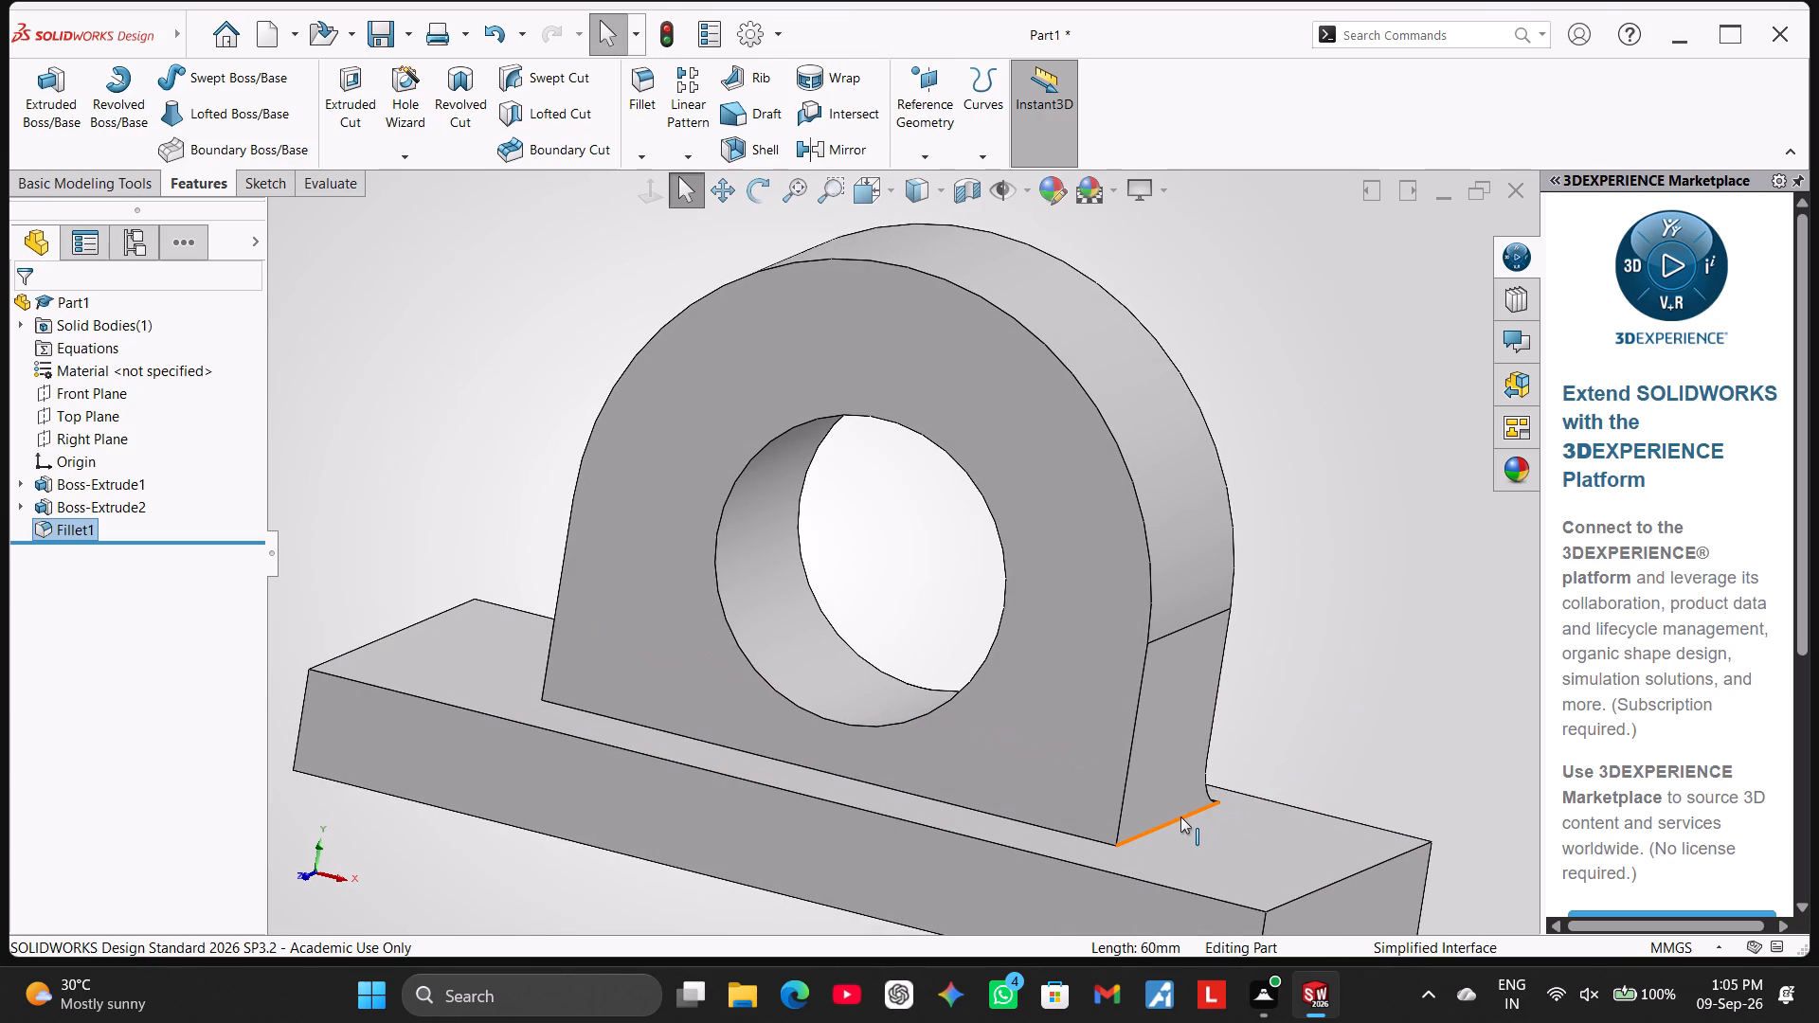
click(1180, 817)
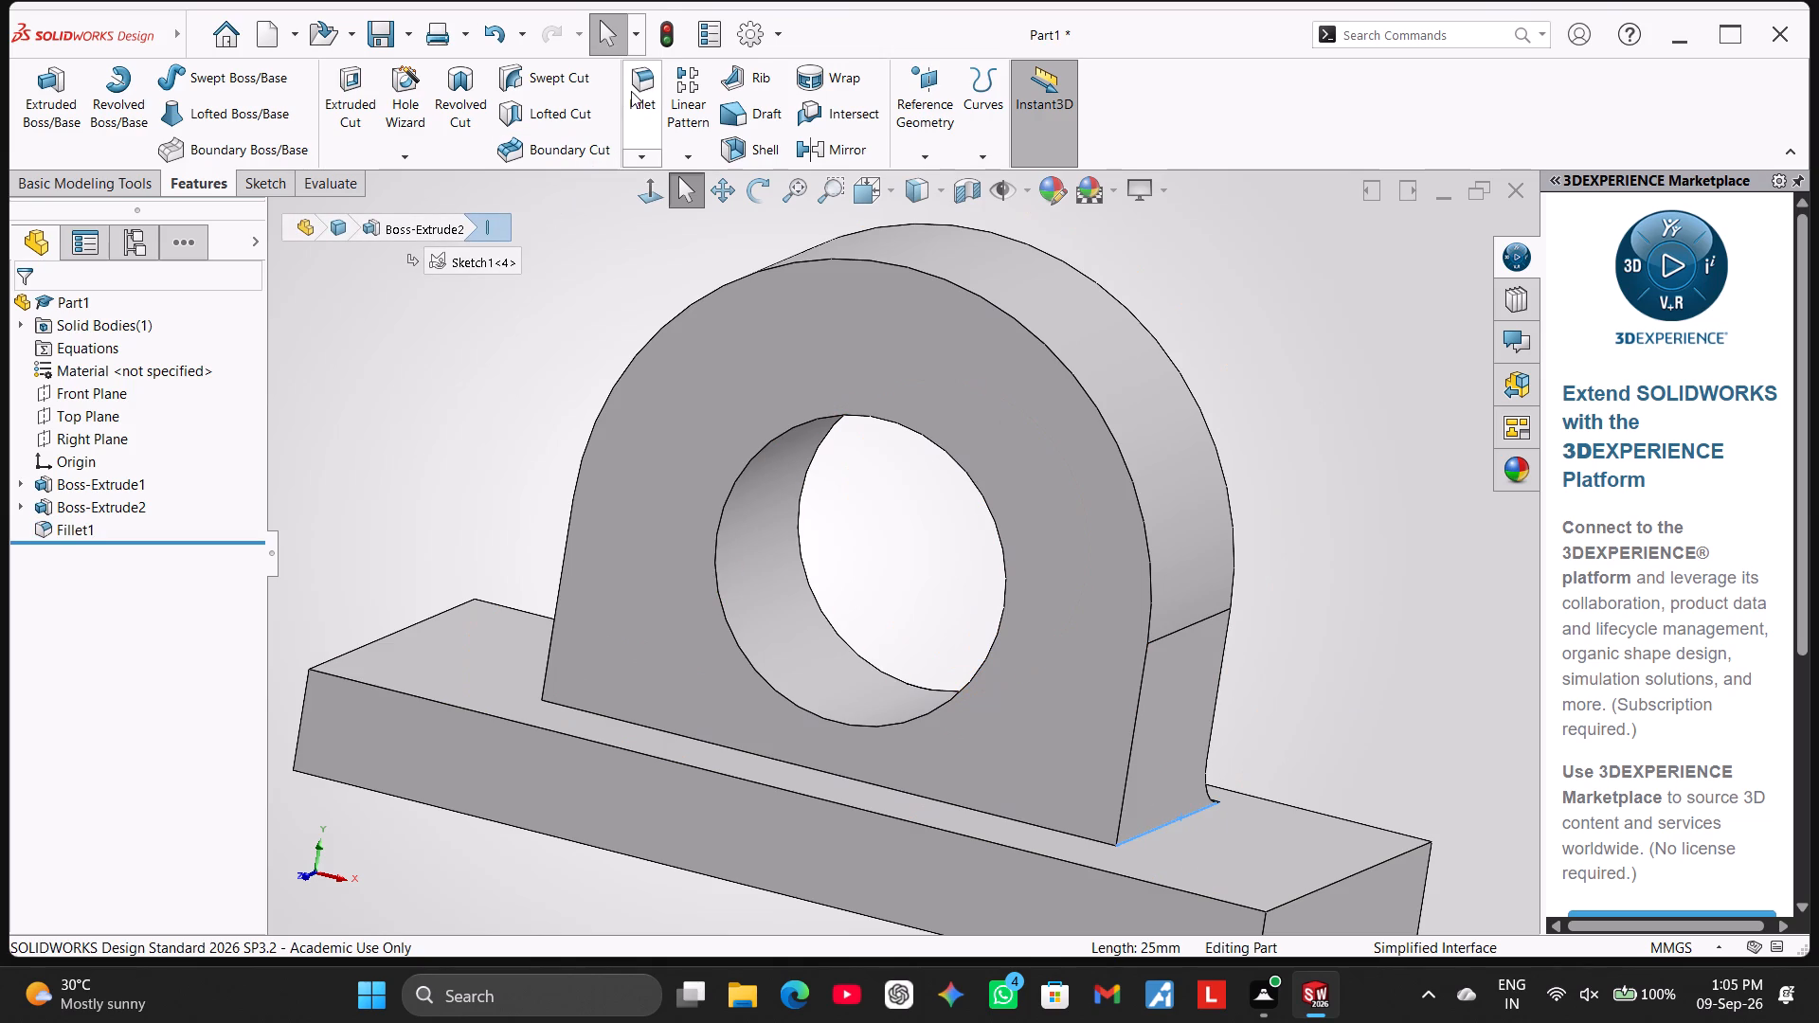
click(631, 91)
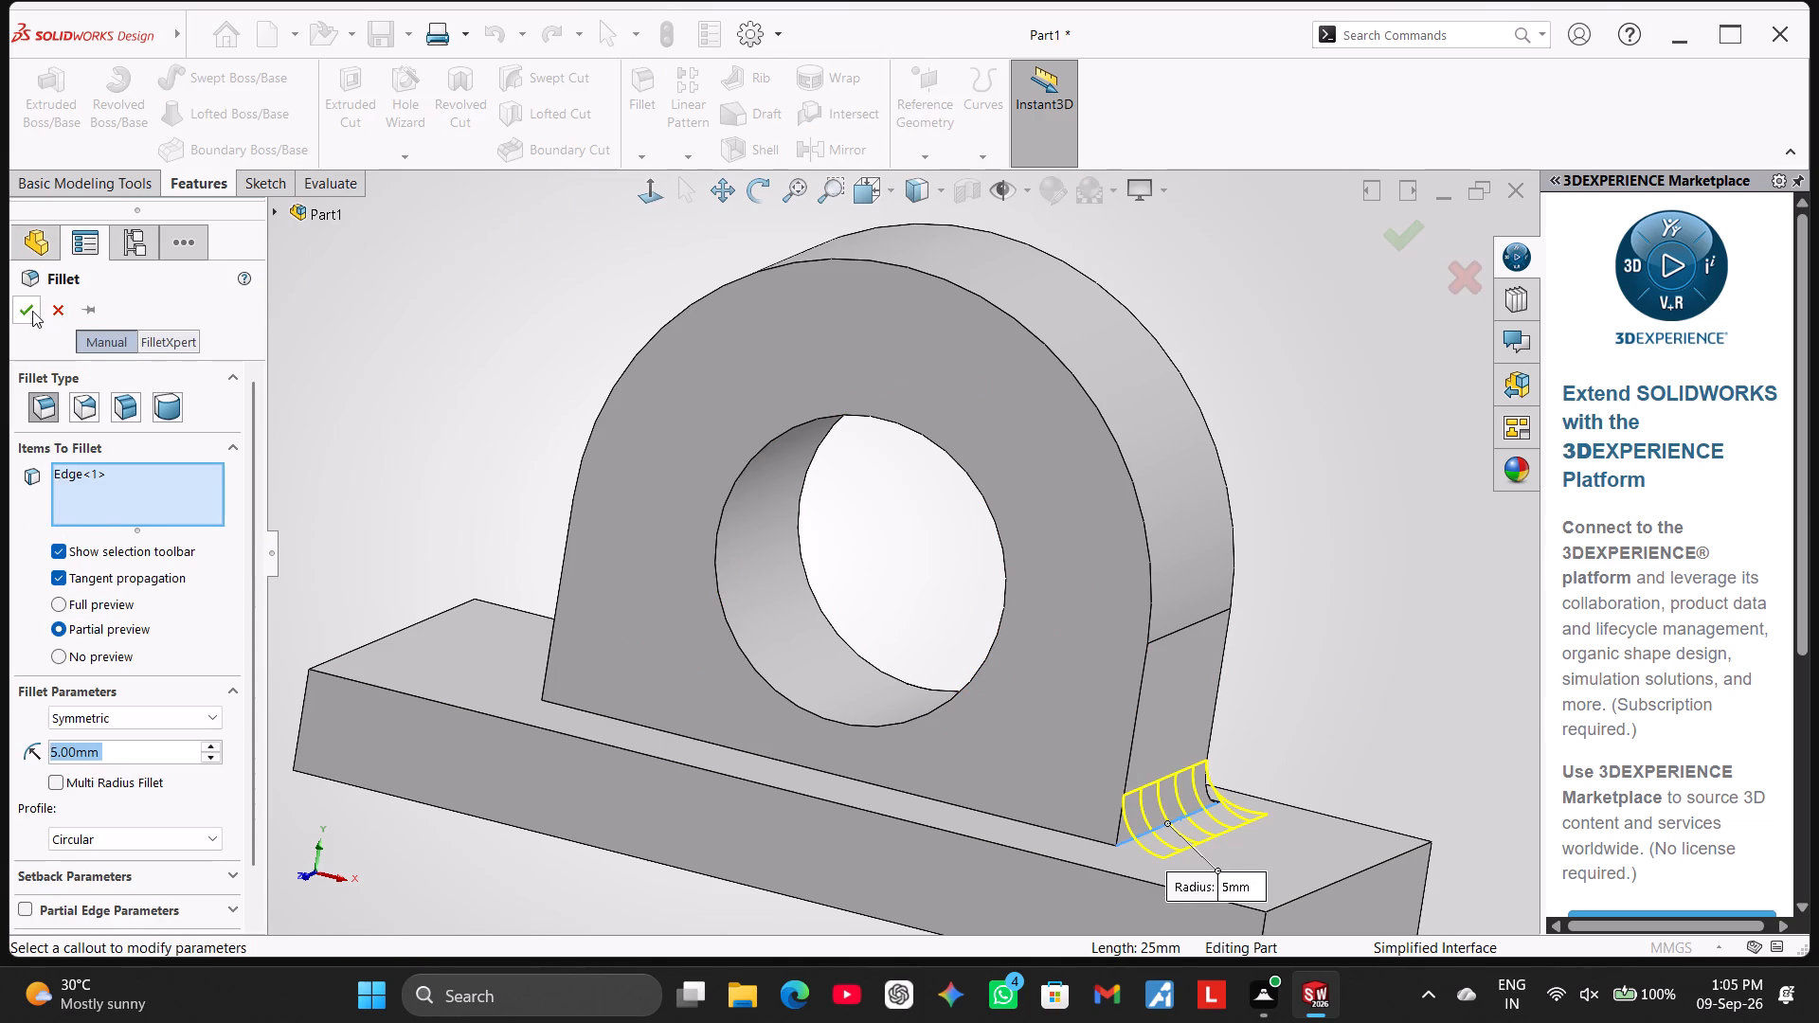
click(32, 311)
Add a 5 mm fillet along the short edge where the upright's opposite (−X) end face meets the base plate.
middle_drag(348, 411, 477, 500)
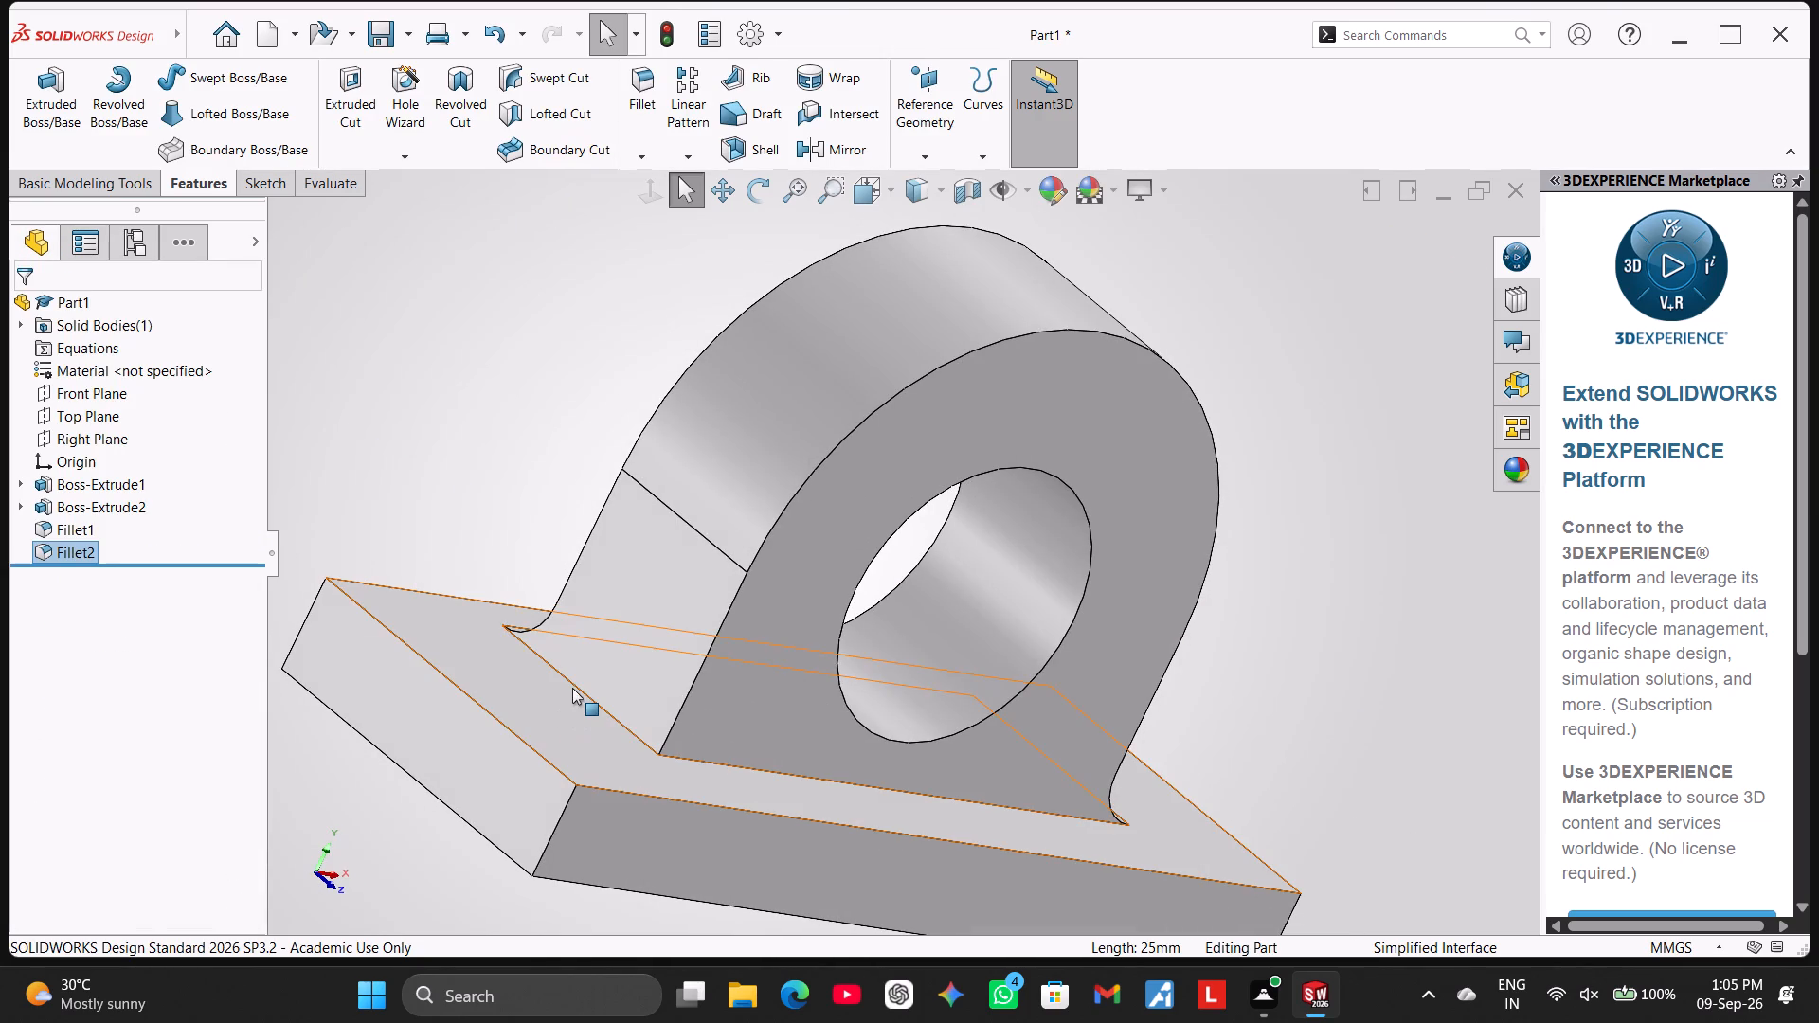
click(574, 682)
click(632, 95)
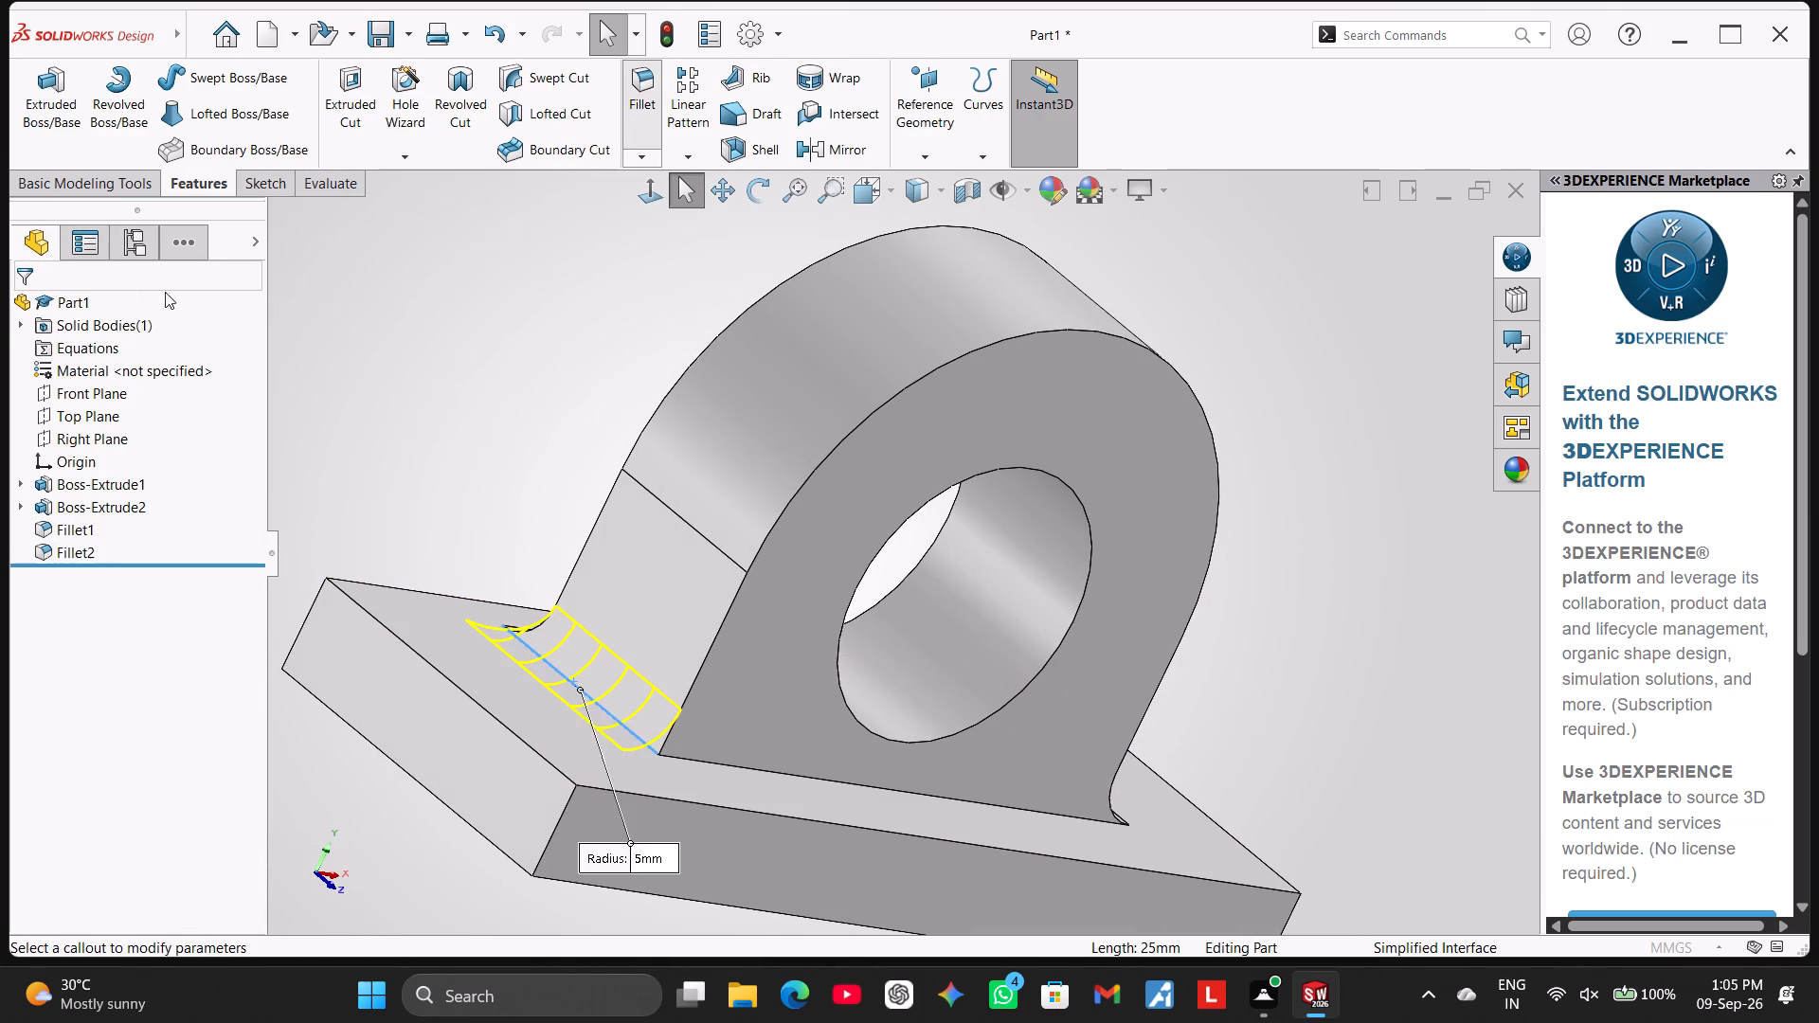
click(37, 305)
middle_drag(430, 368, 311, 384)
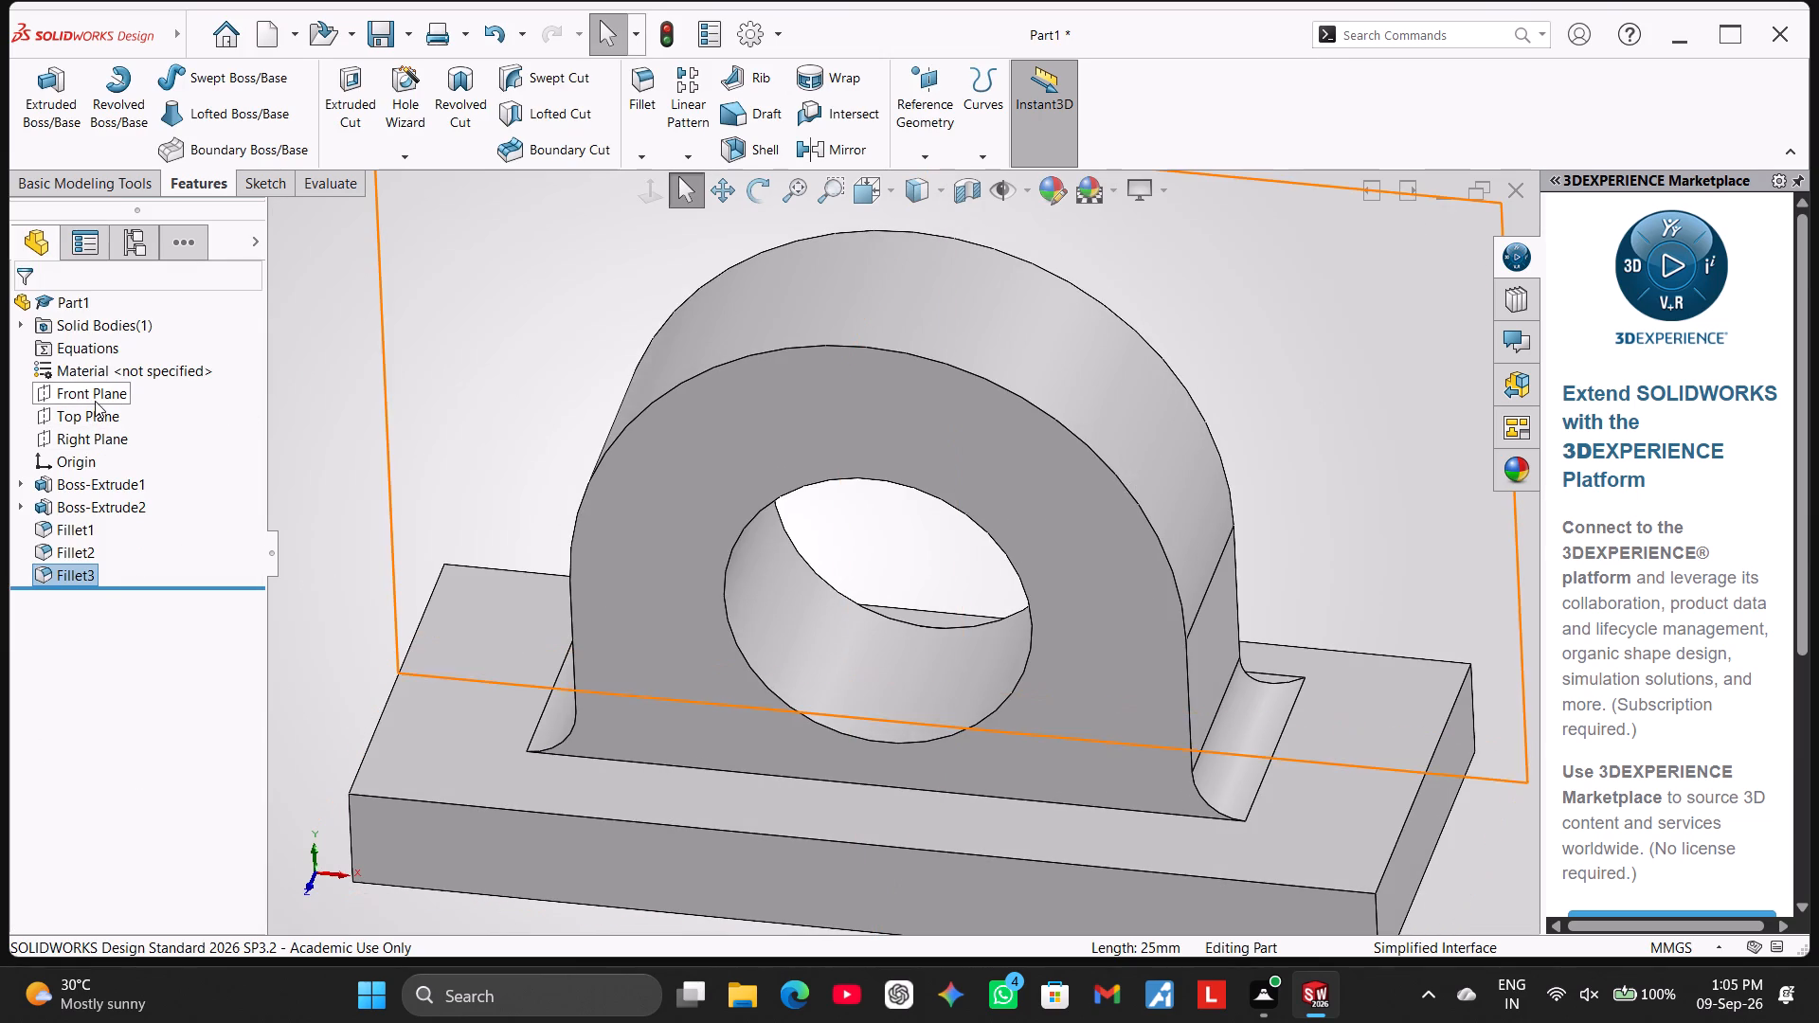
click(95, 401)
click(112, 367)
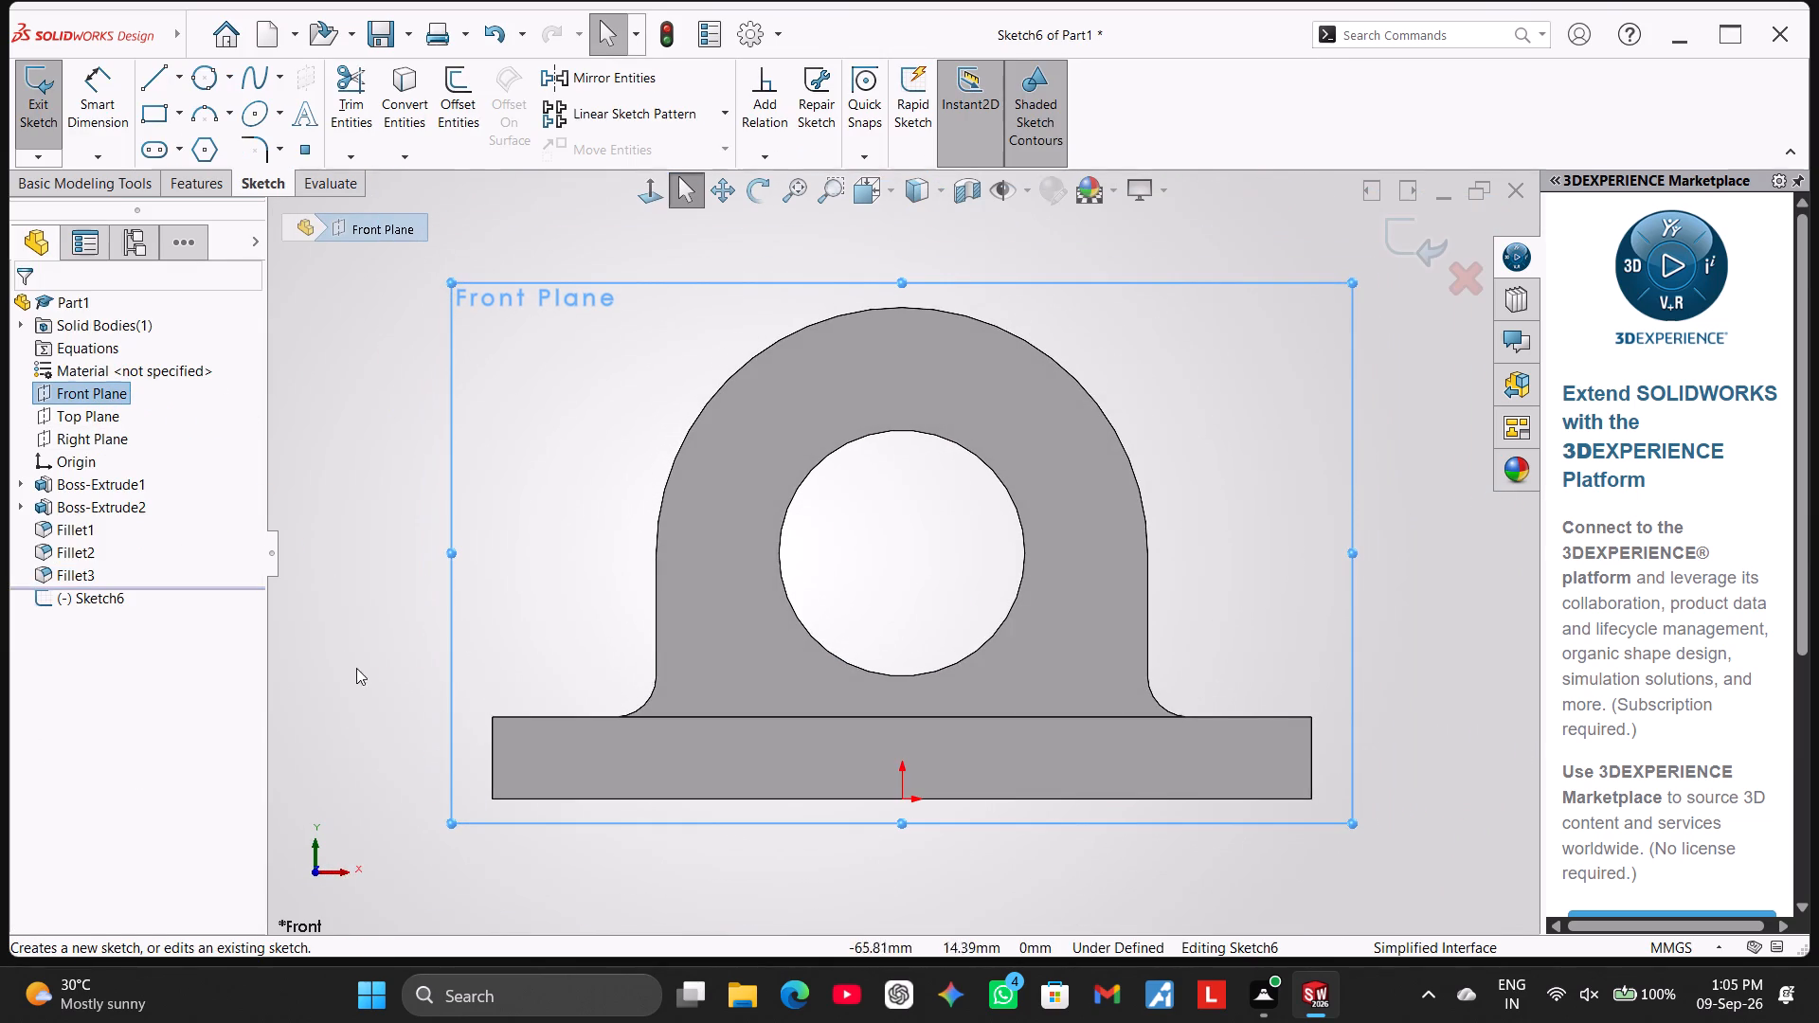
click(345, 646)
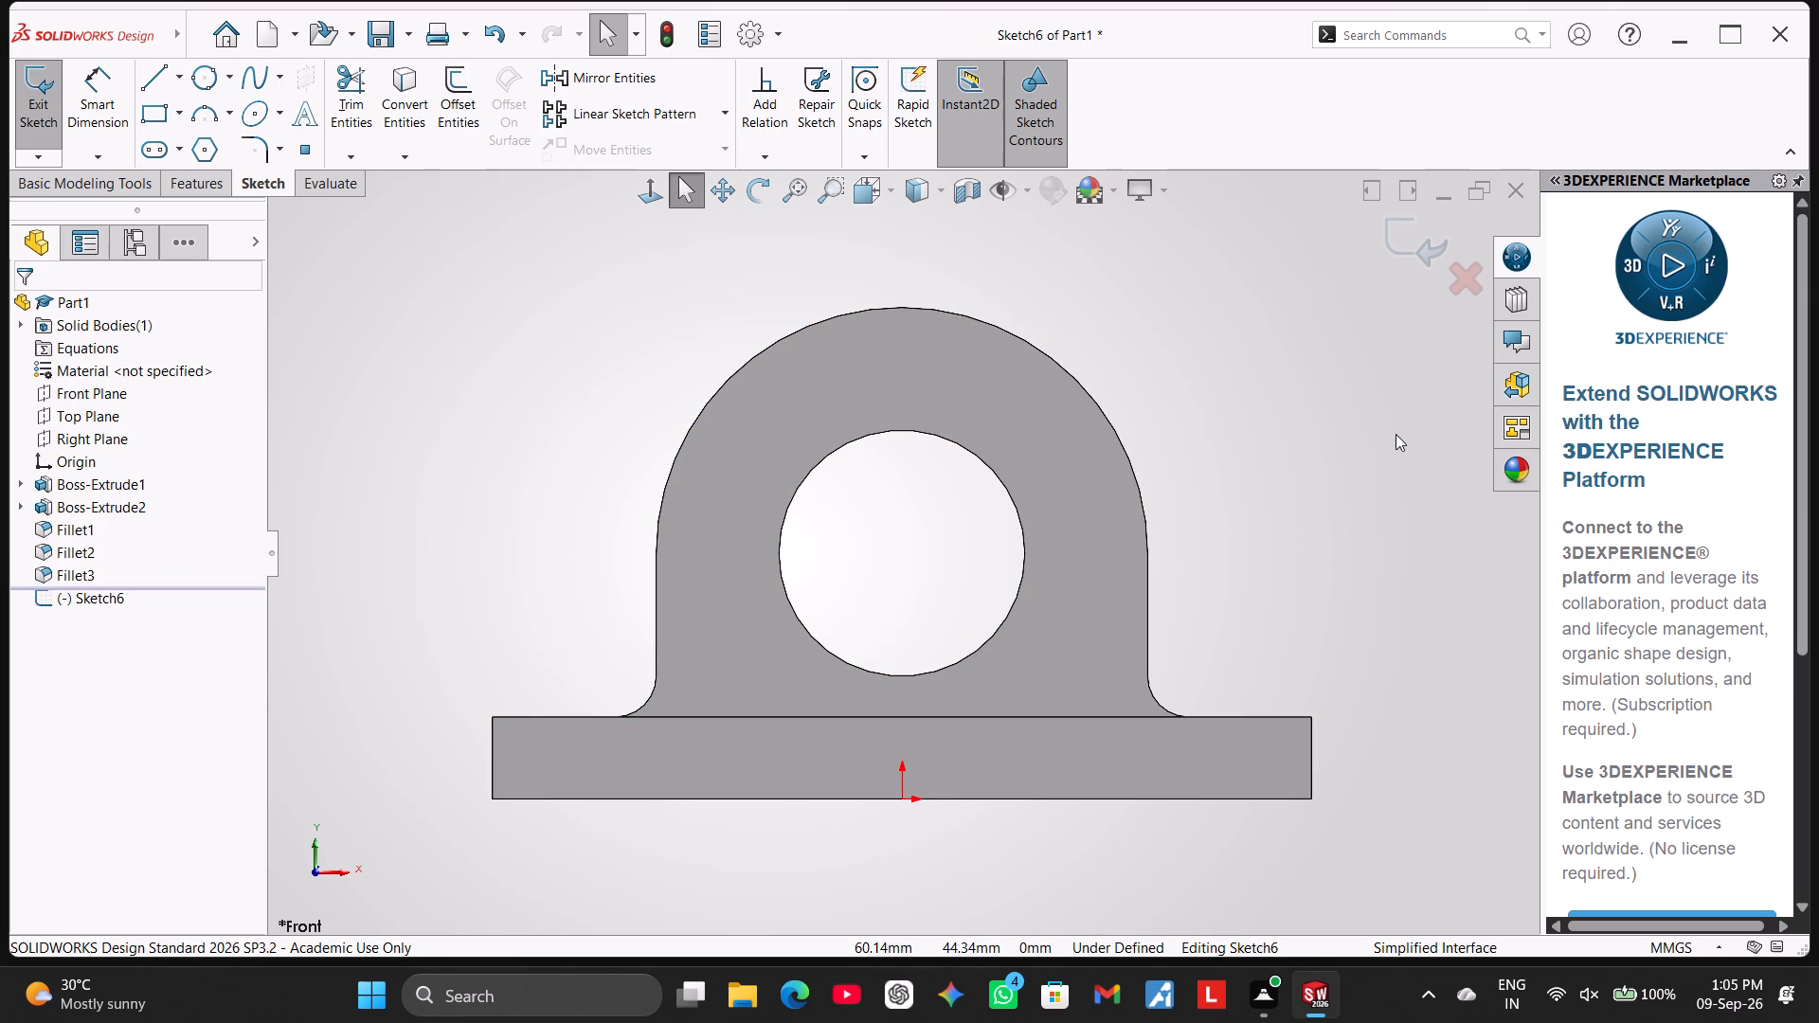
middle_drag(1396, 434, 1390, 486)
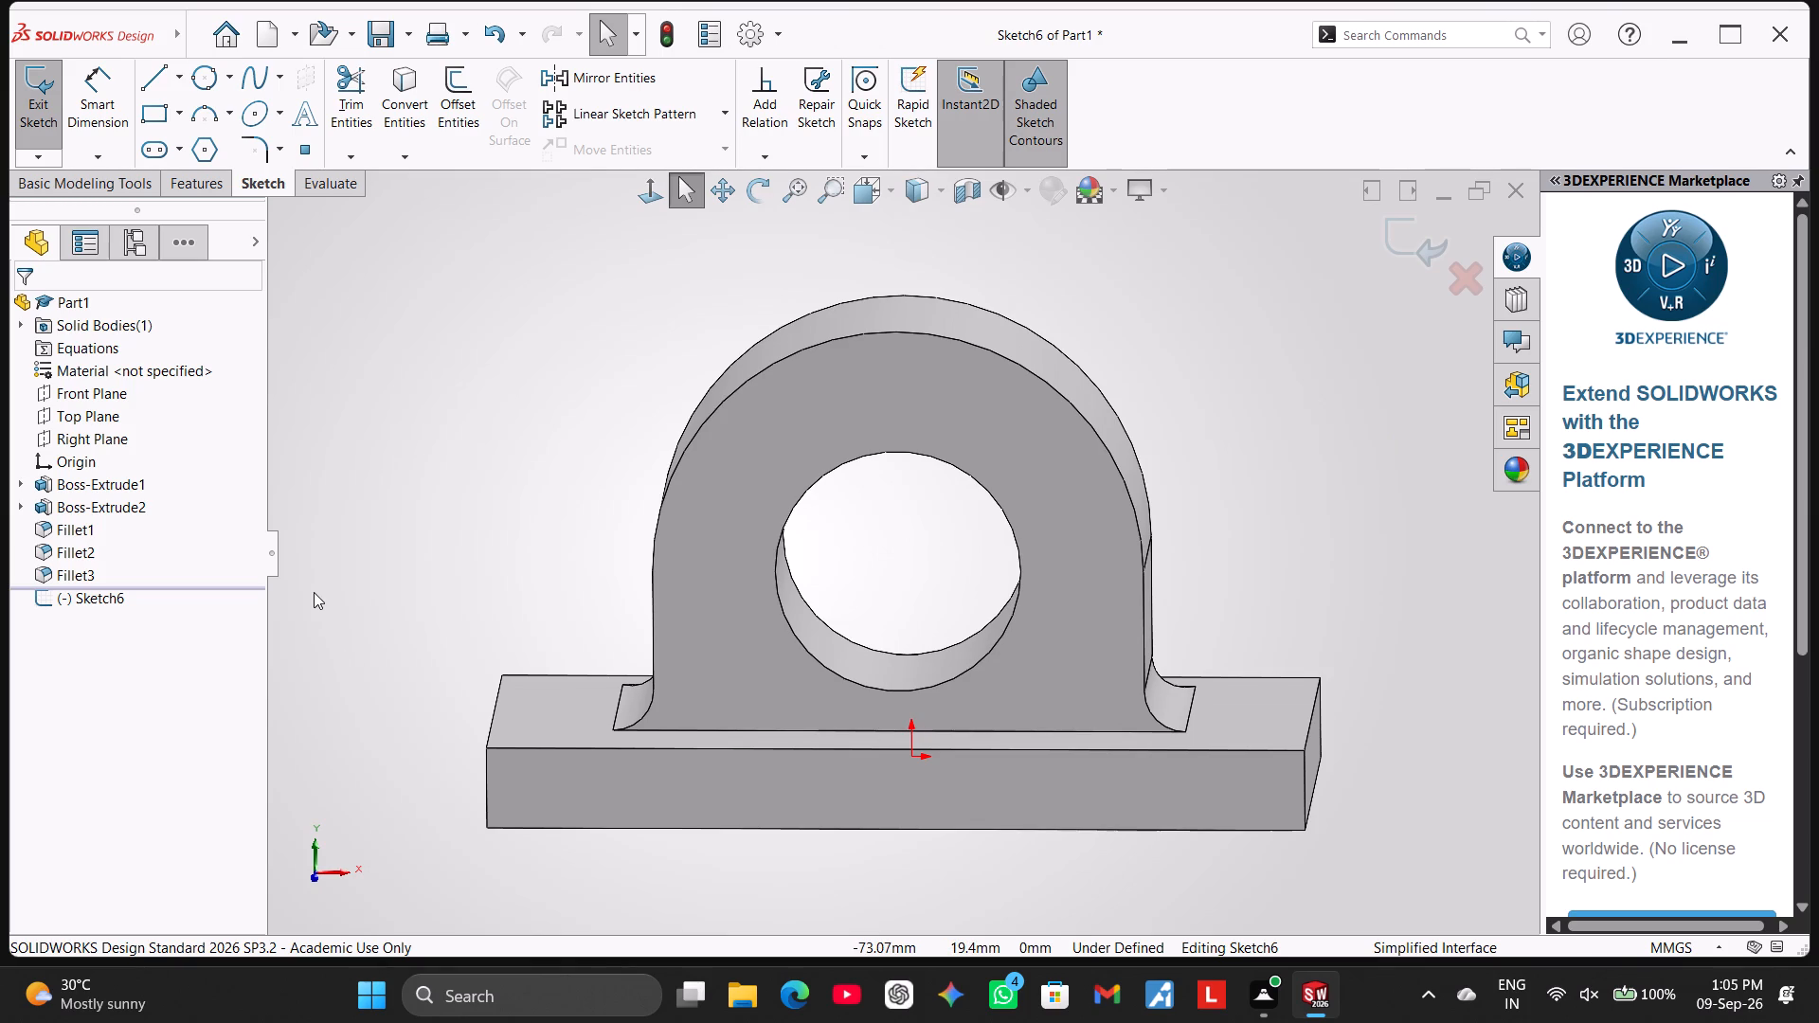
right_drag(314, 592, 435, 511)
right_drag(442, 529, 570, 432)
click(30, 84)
Start a new sketch on the Right Plane.
right_drag(324, 430, 446, 330)
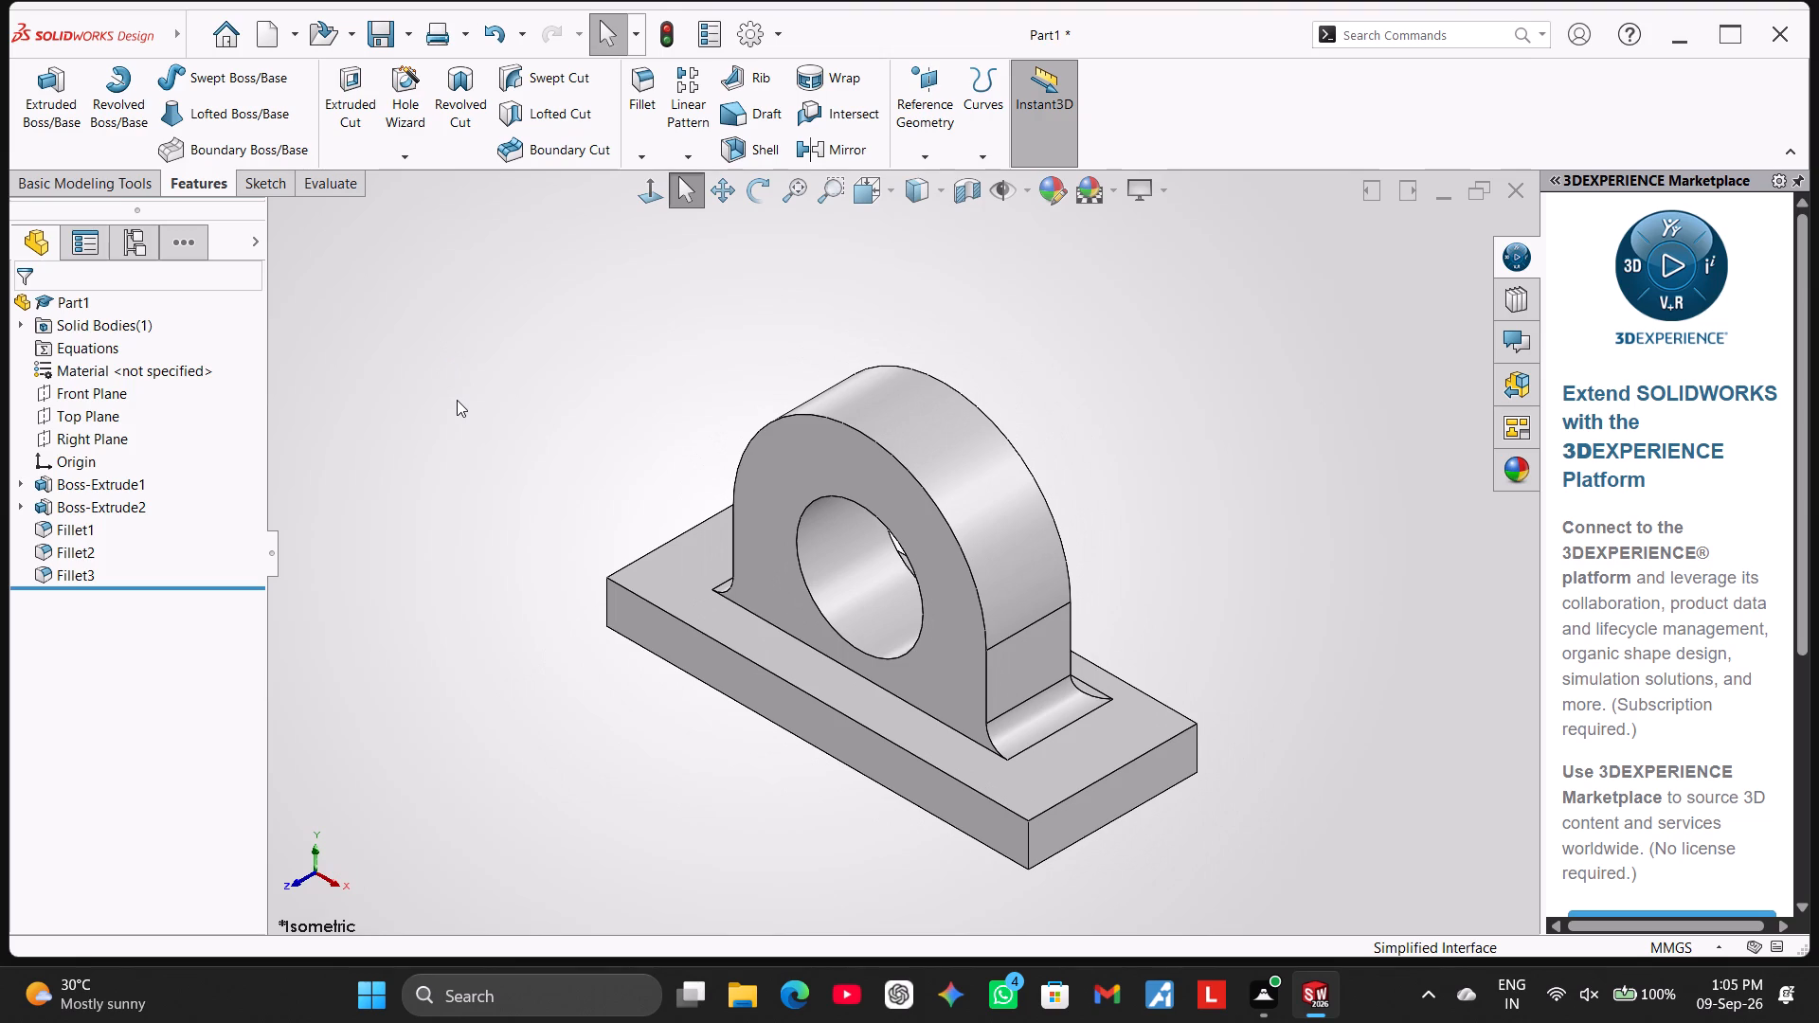
scroll(786, 597, down, 2)
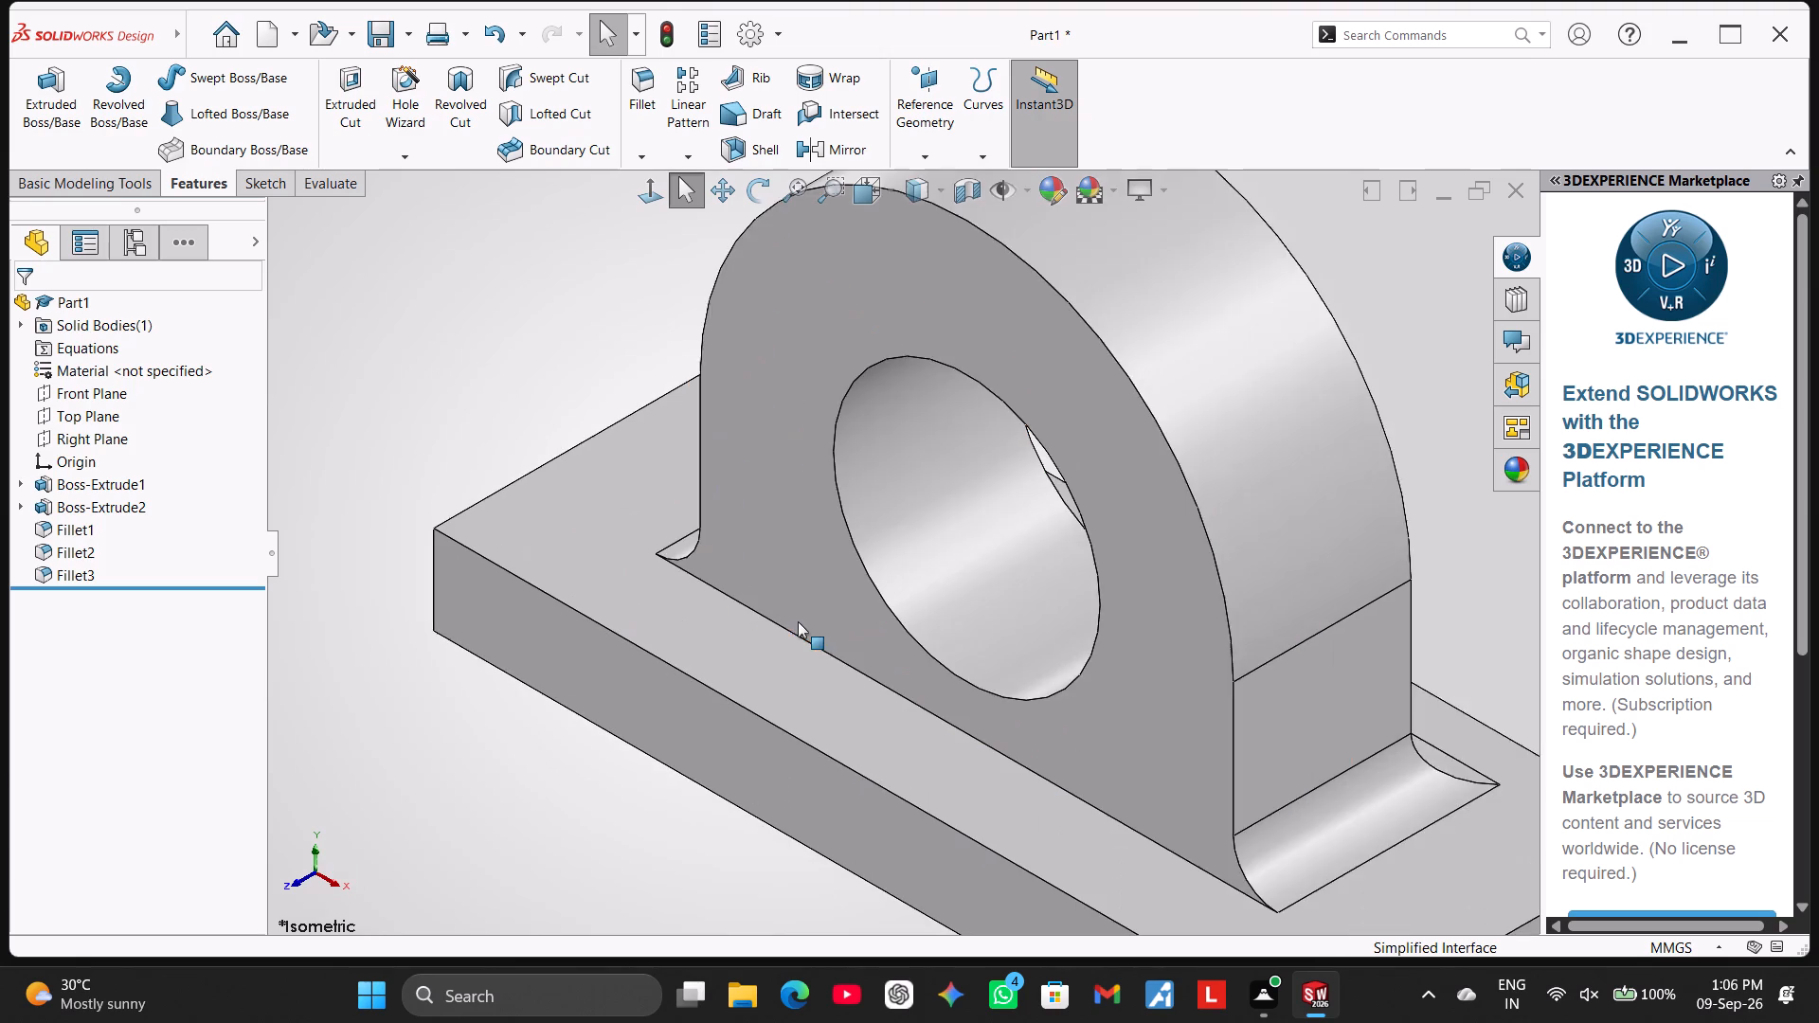
scroll(798, 621, down, 4)
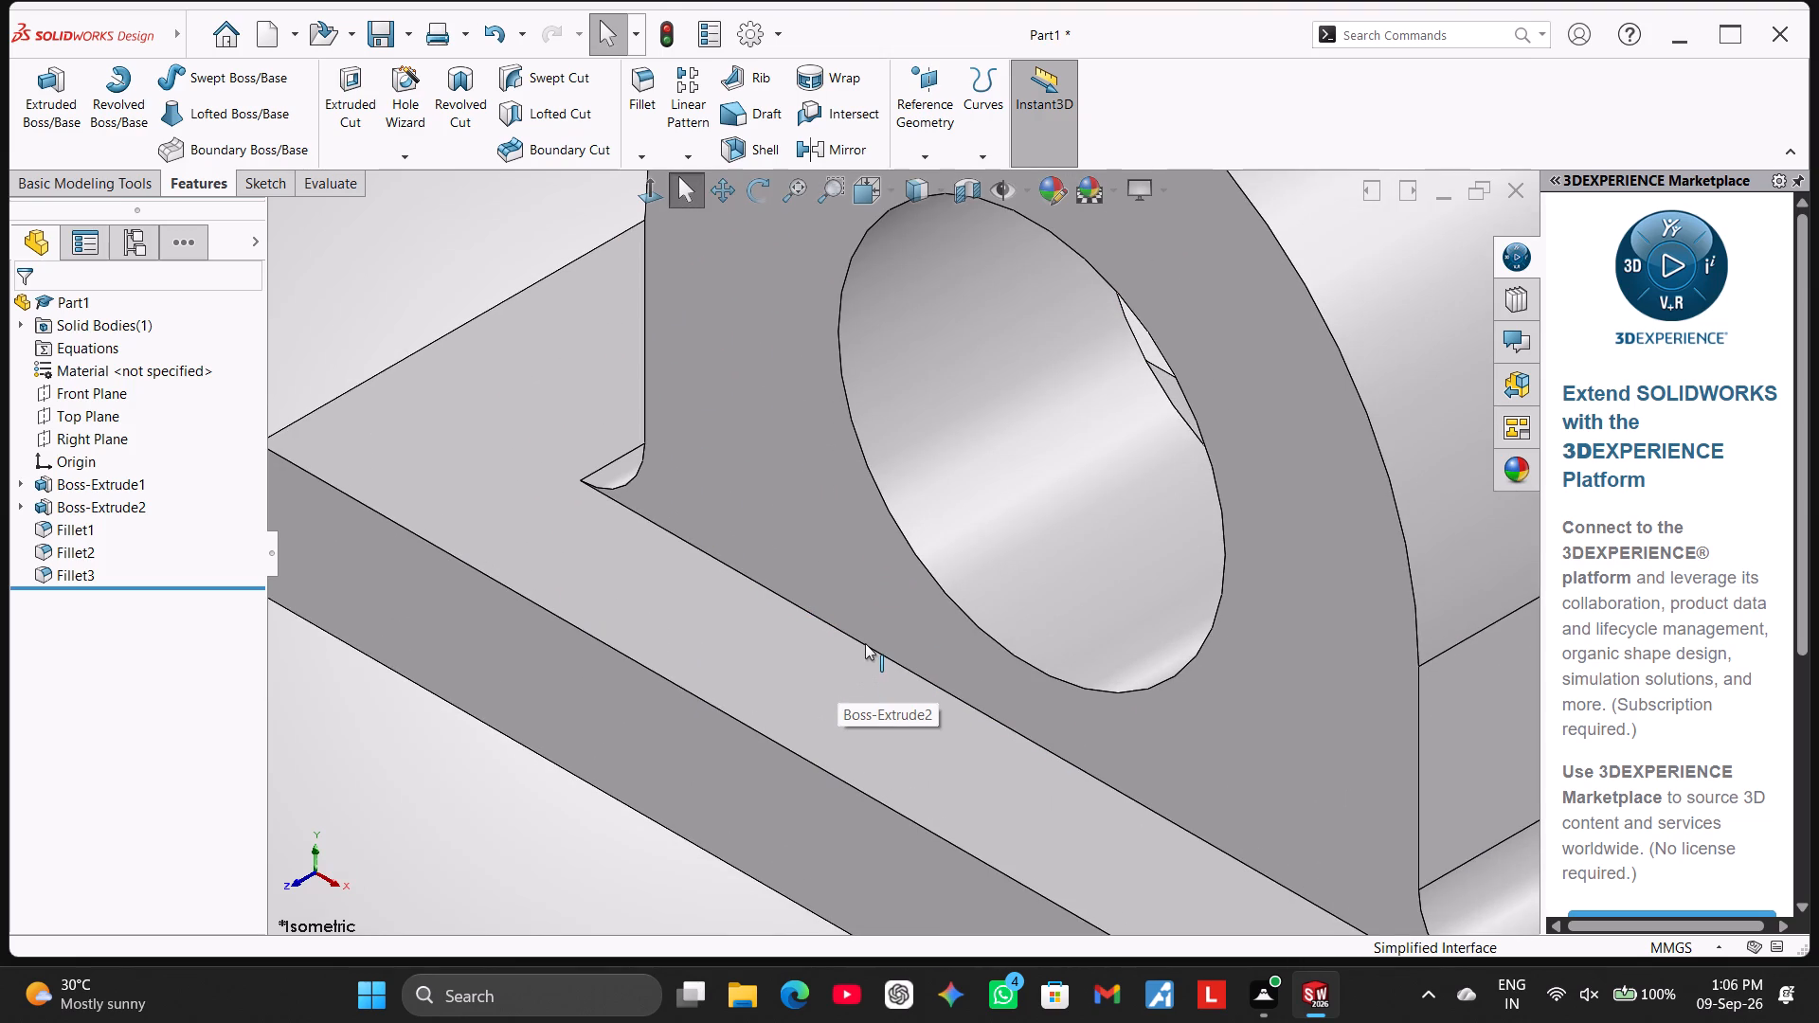
scroll(865, 643, up, 4)
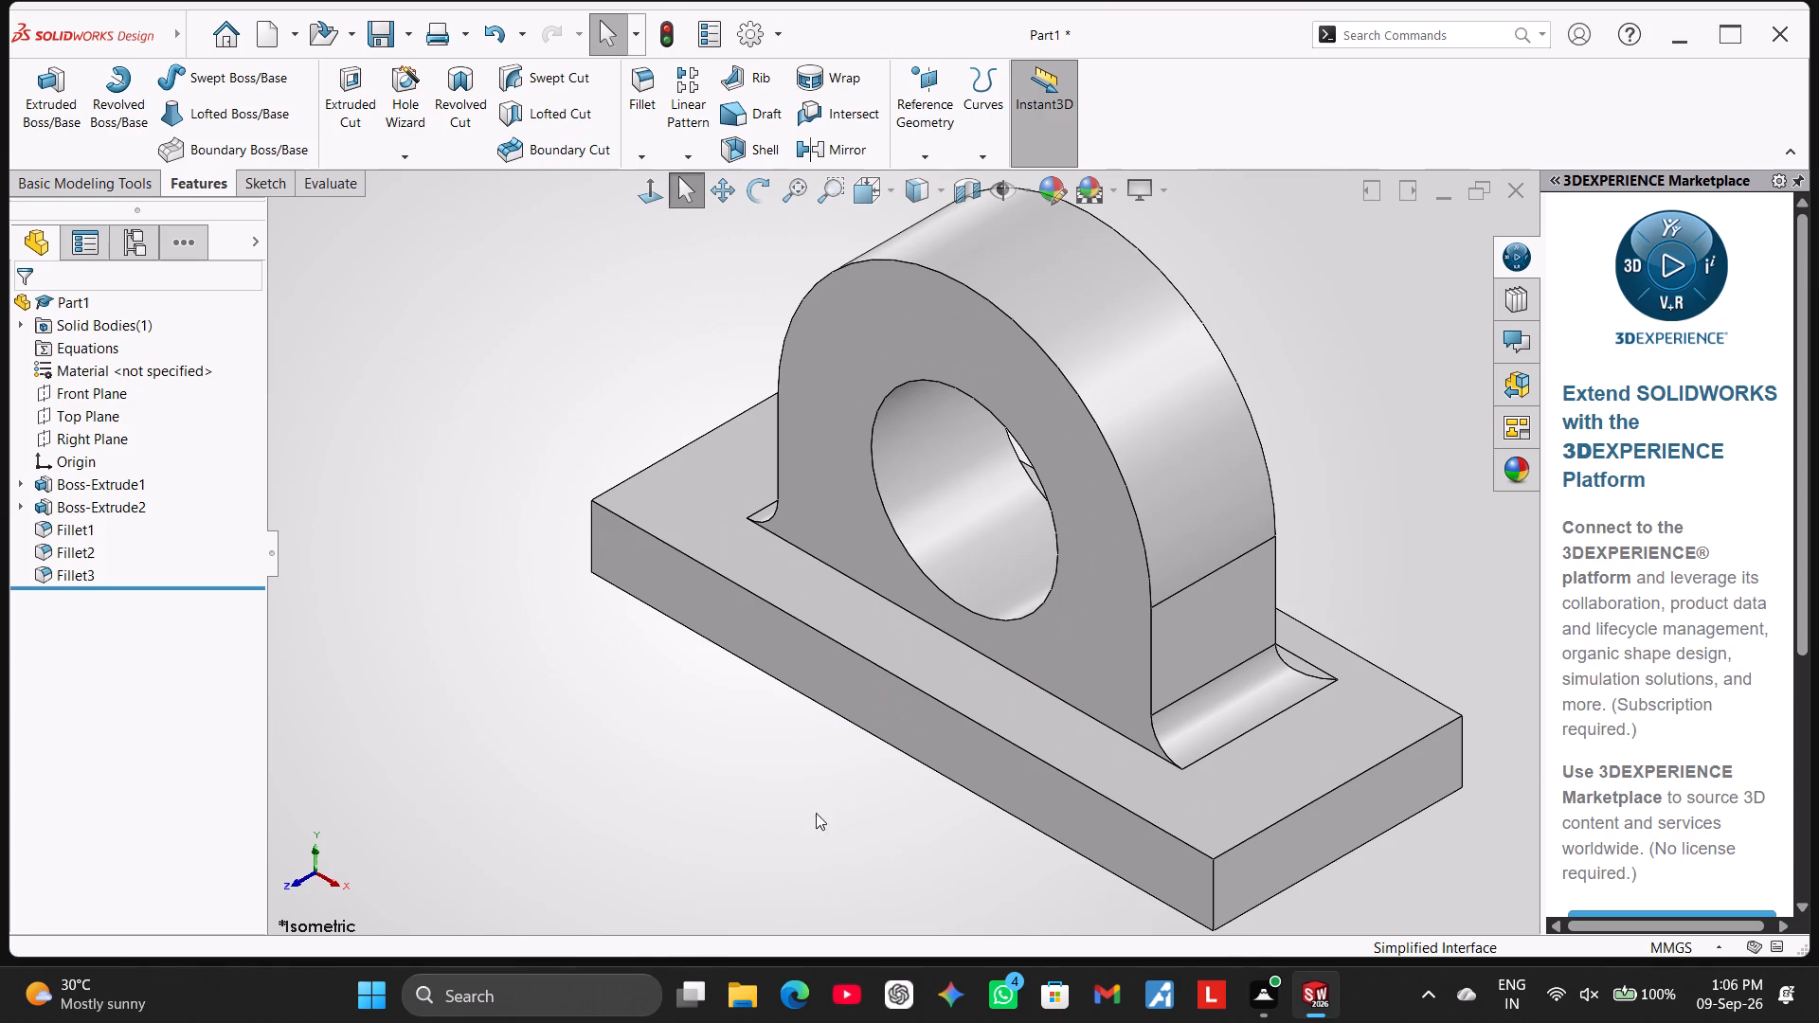
scroll(779, 867, up, 1)
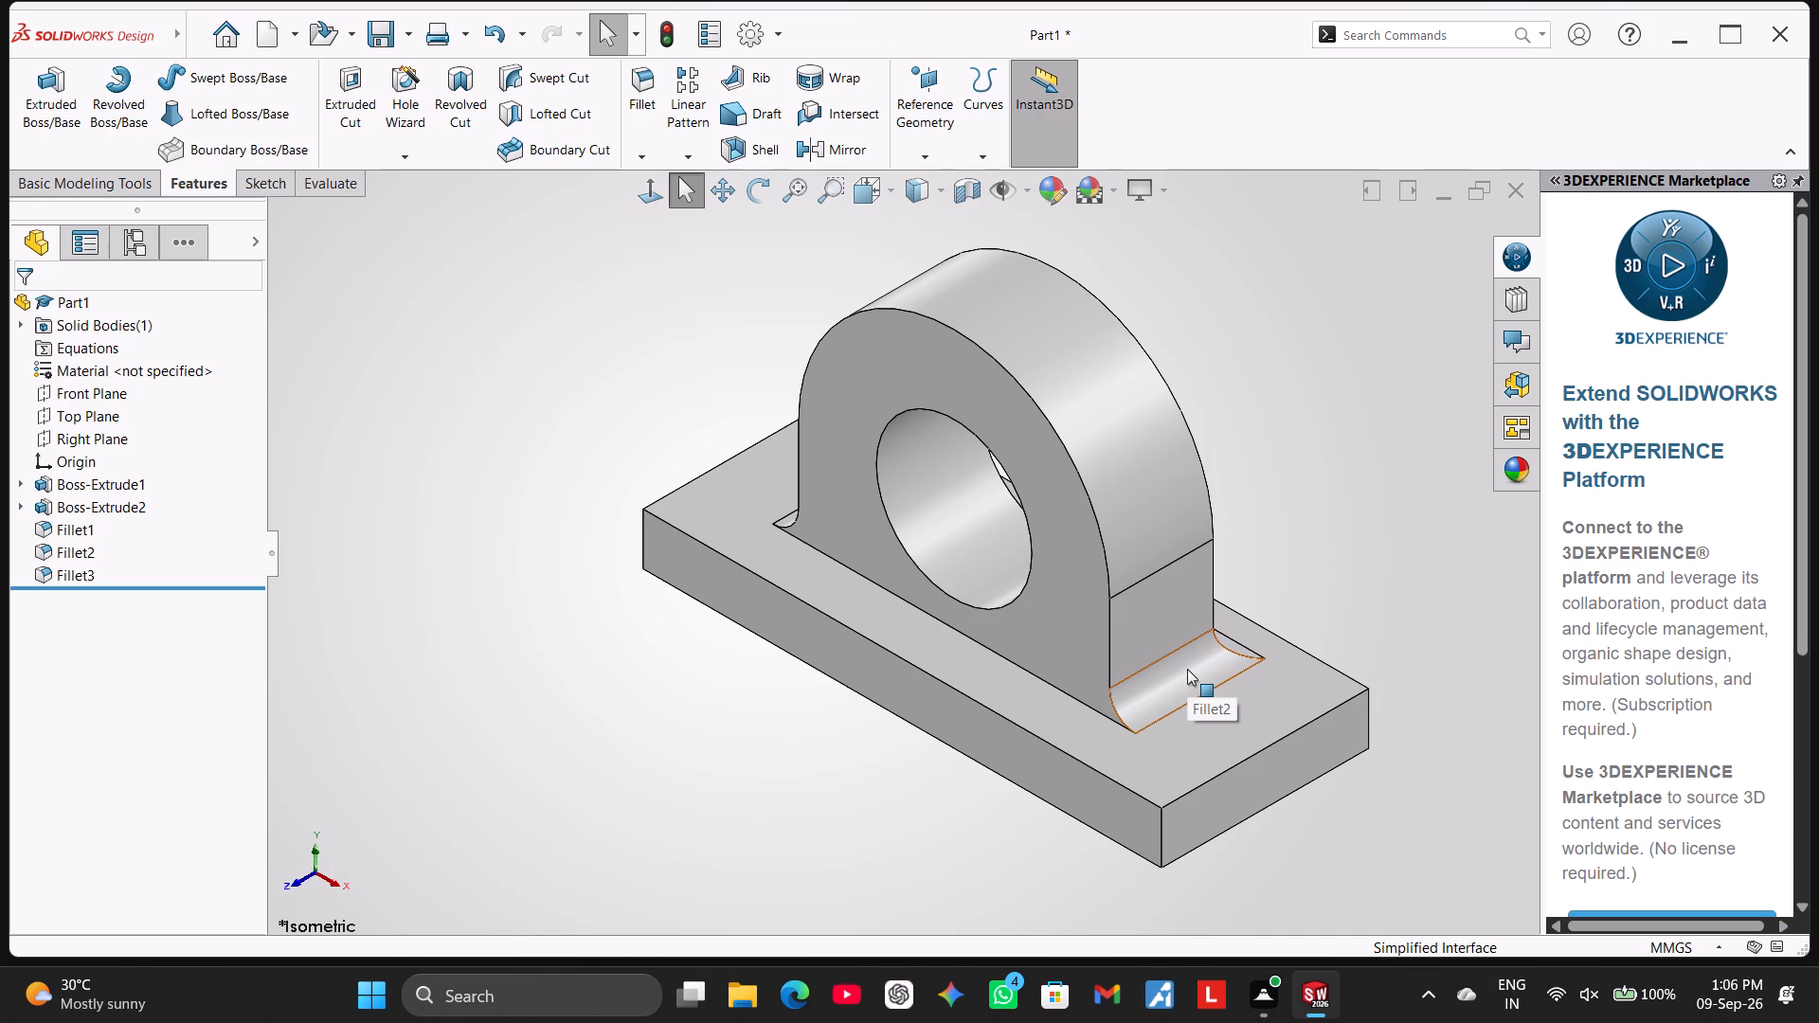
click(98, 436)
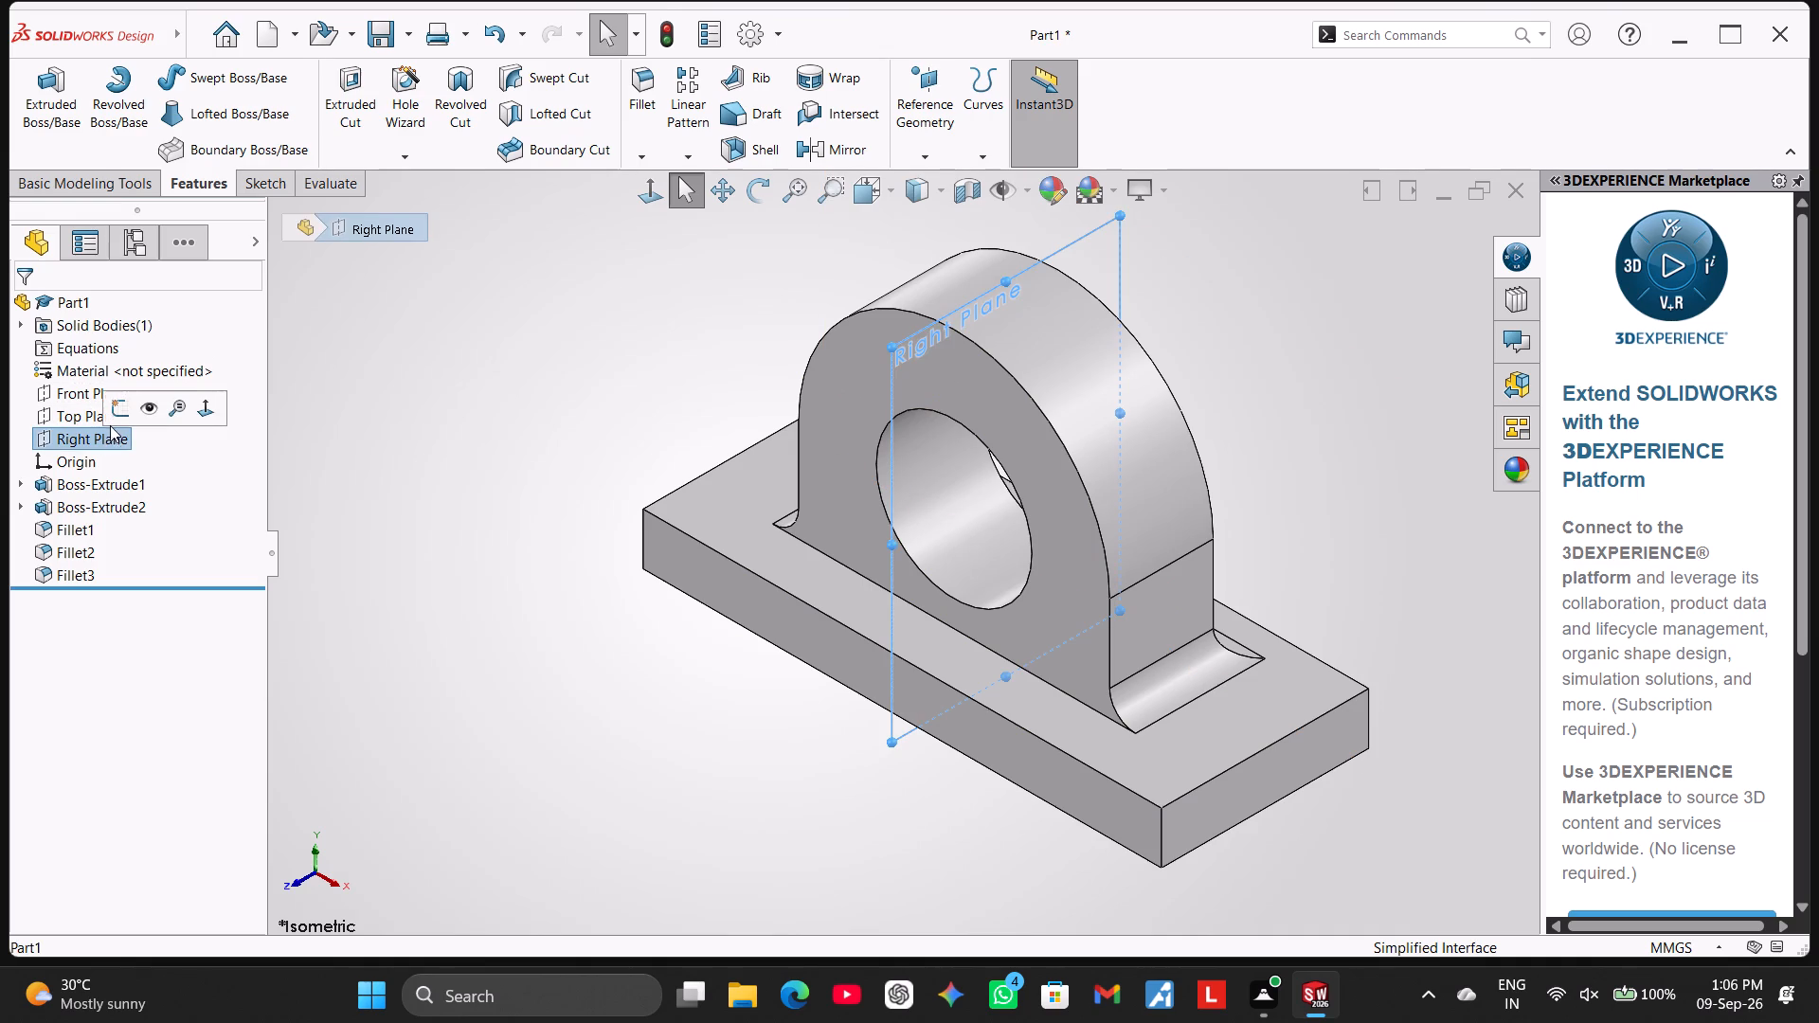
click(113, 413)
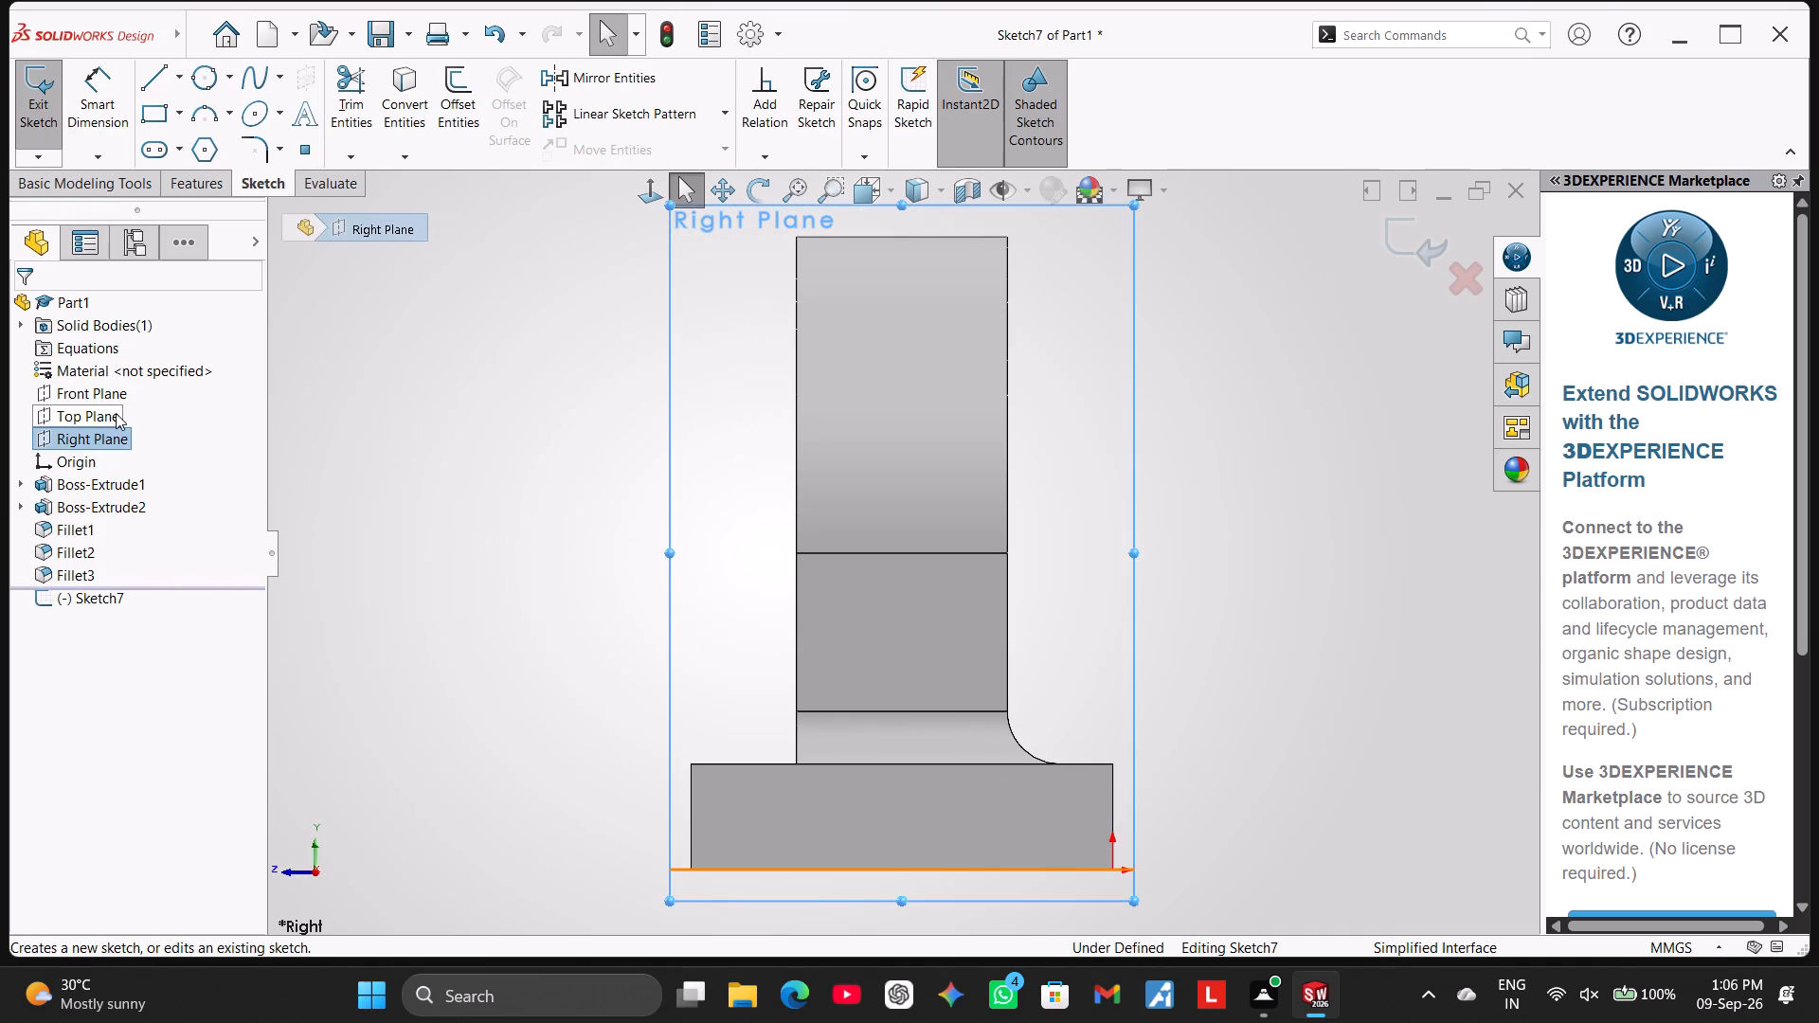
click(1354, 601)
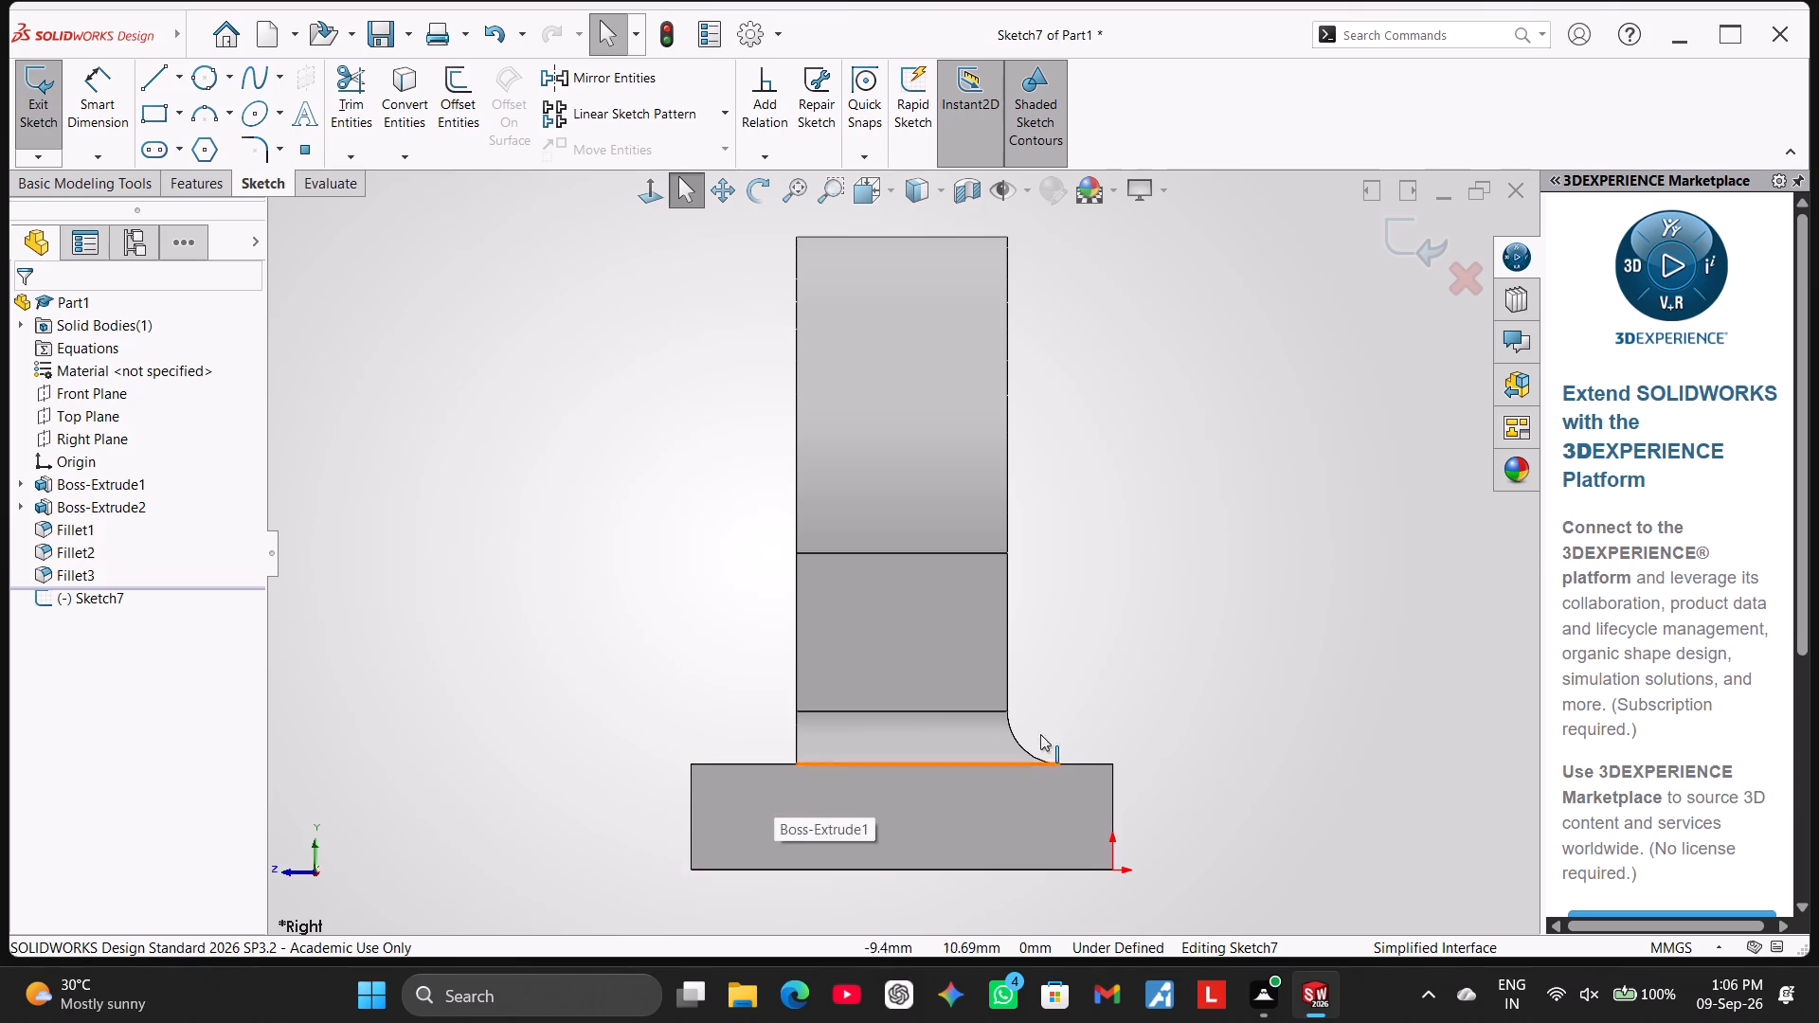
Measure the base plate's bottom edge in the side view using Smart Dimension, without placing a dimension.
click(92, 84)
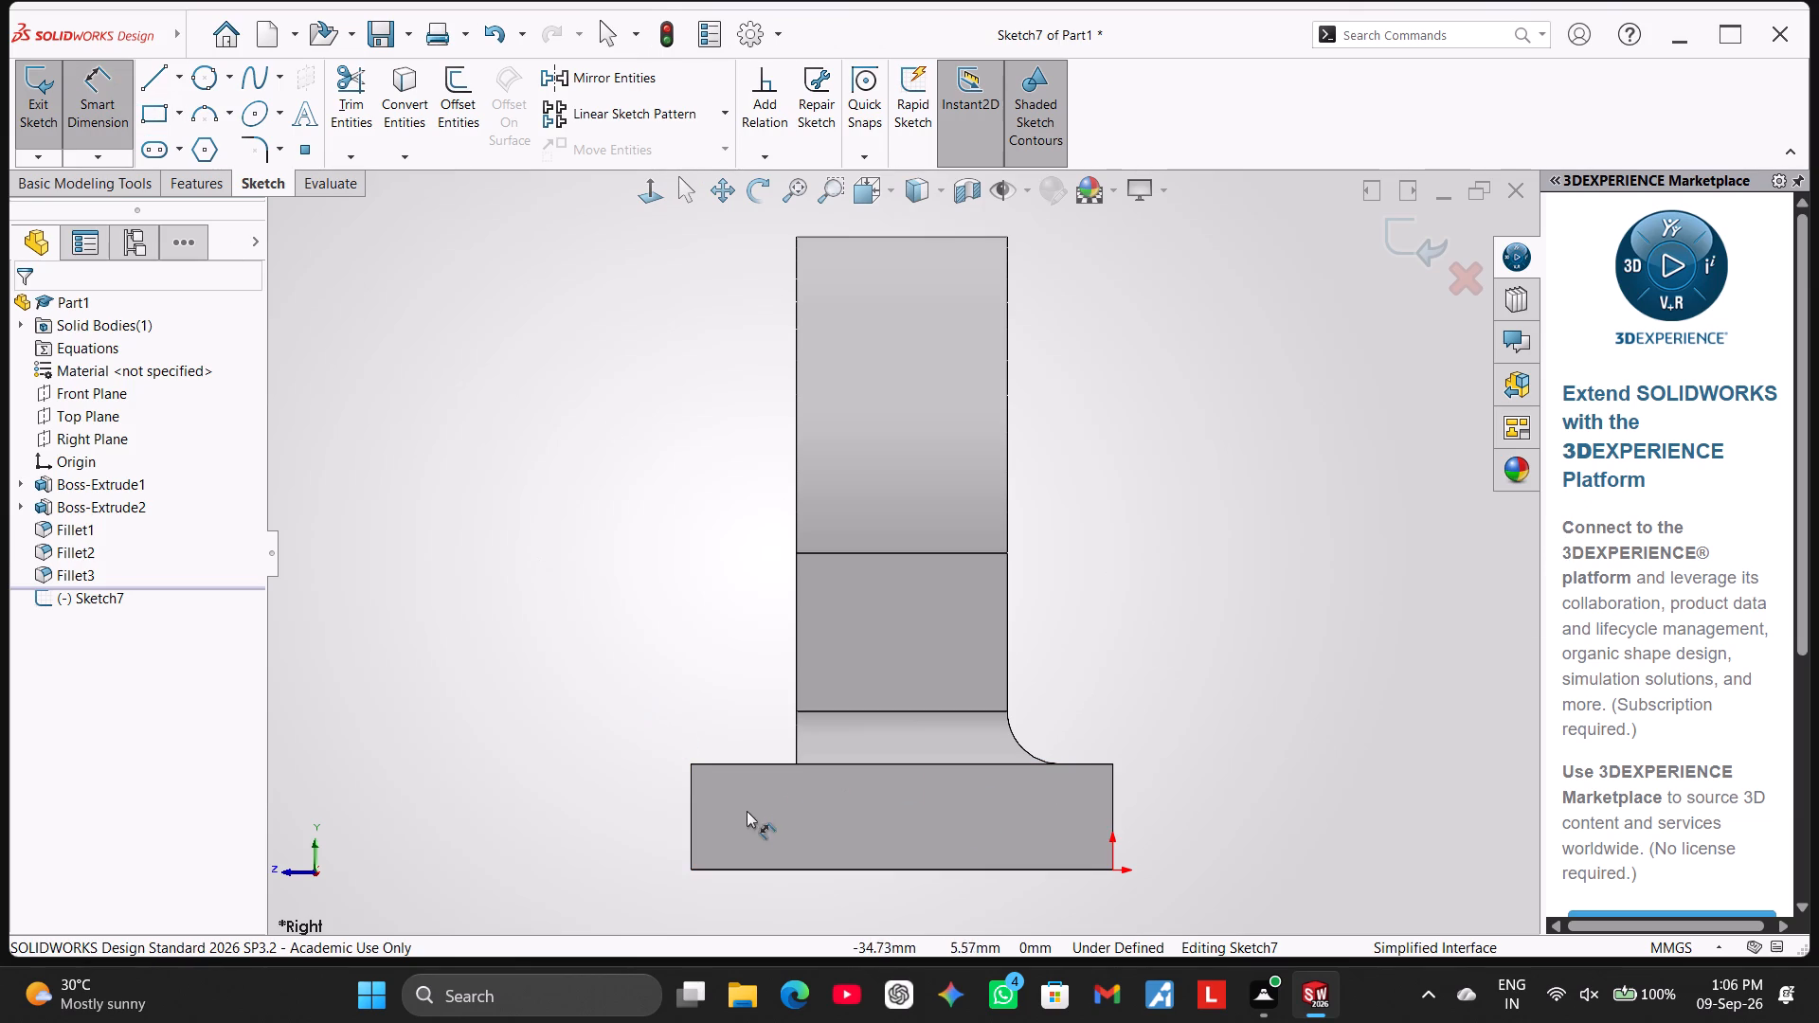
click(837, 868)
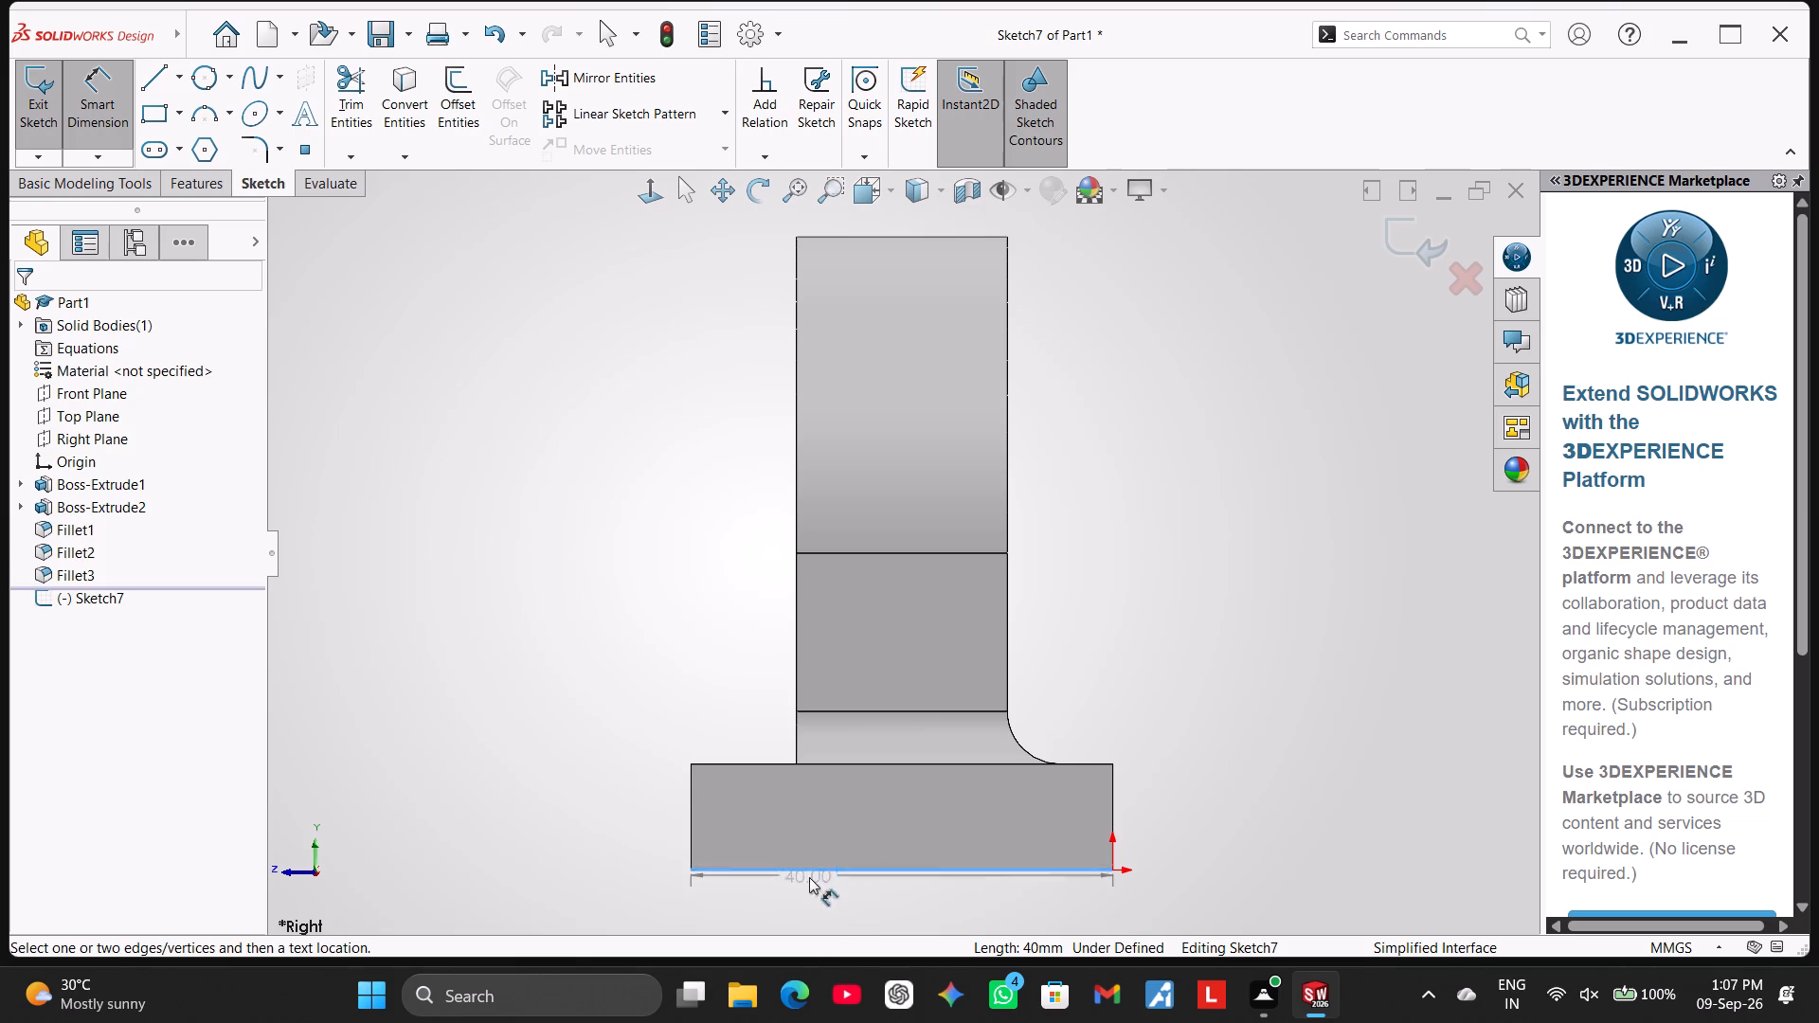
right_click(545, 723)
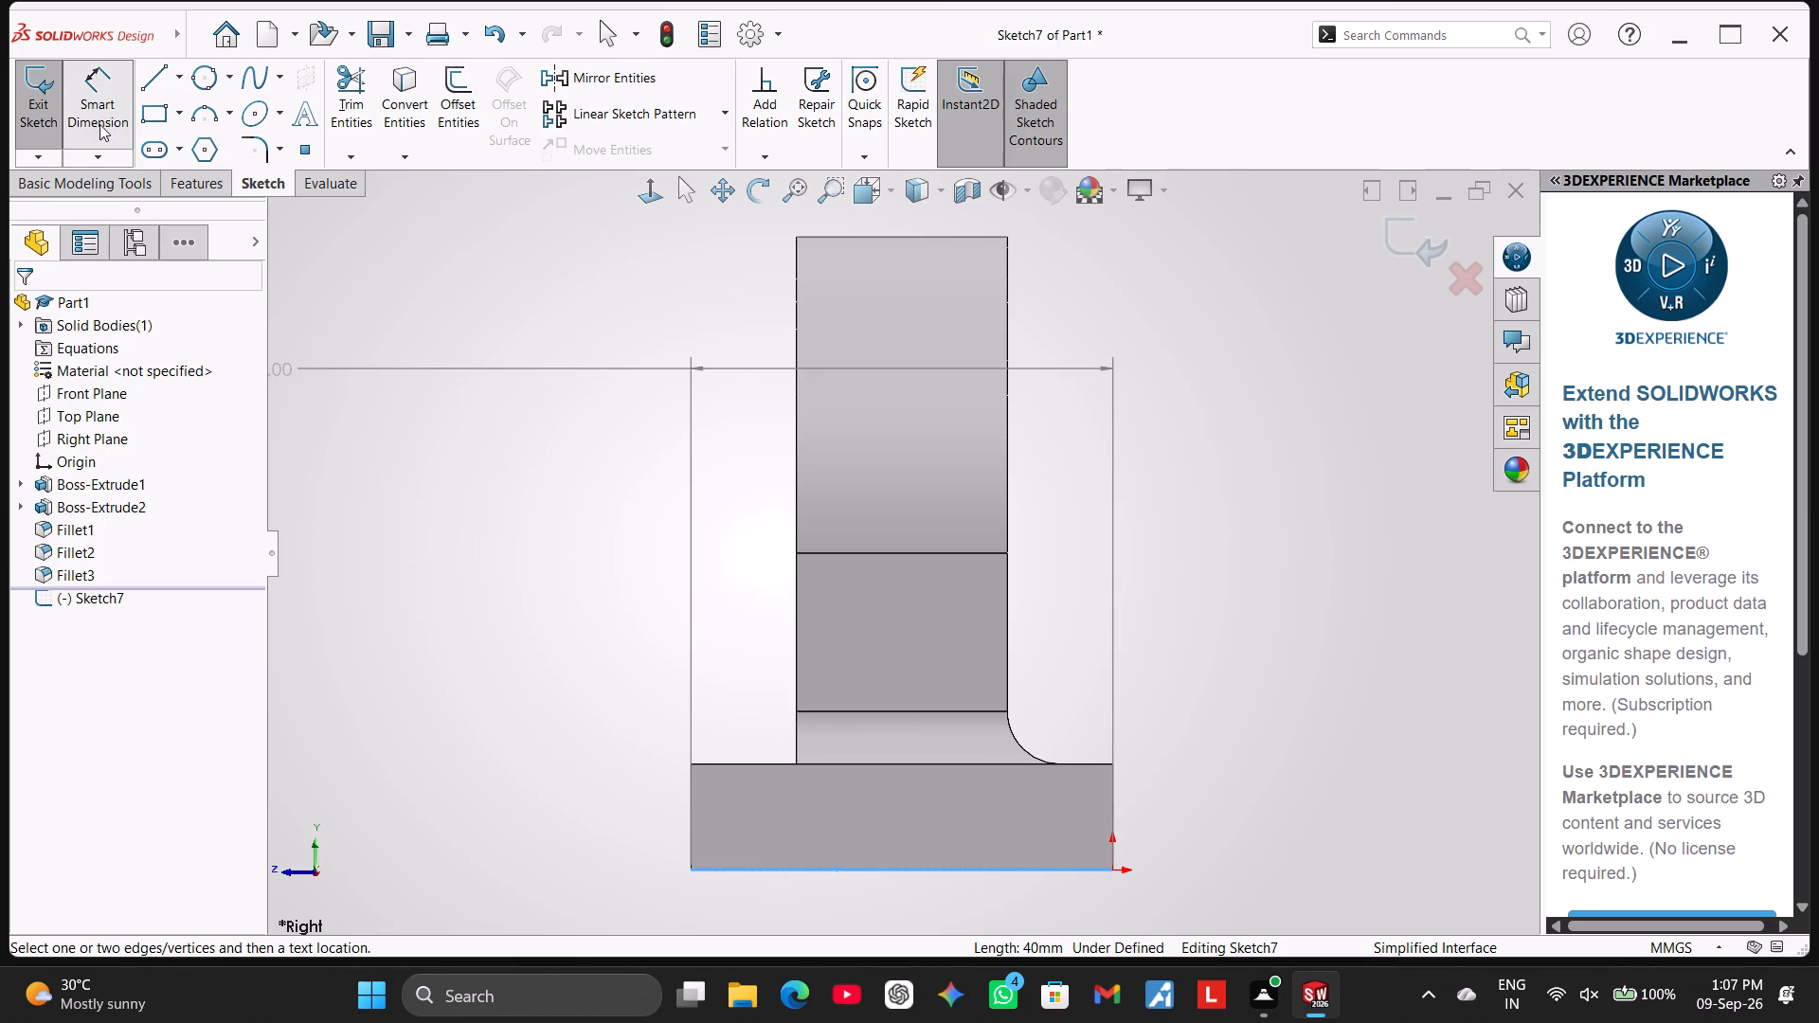
click(93, 109)
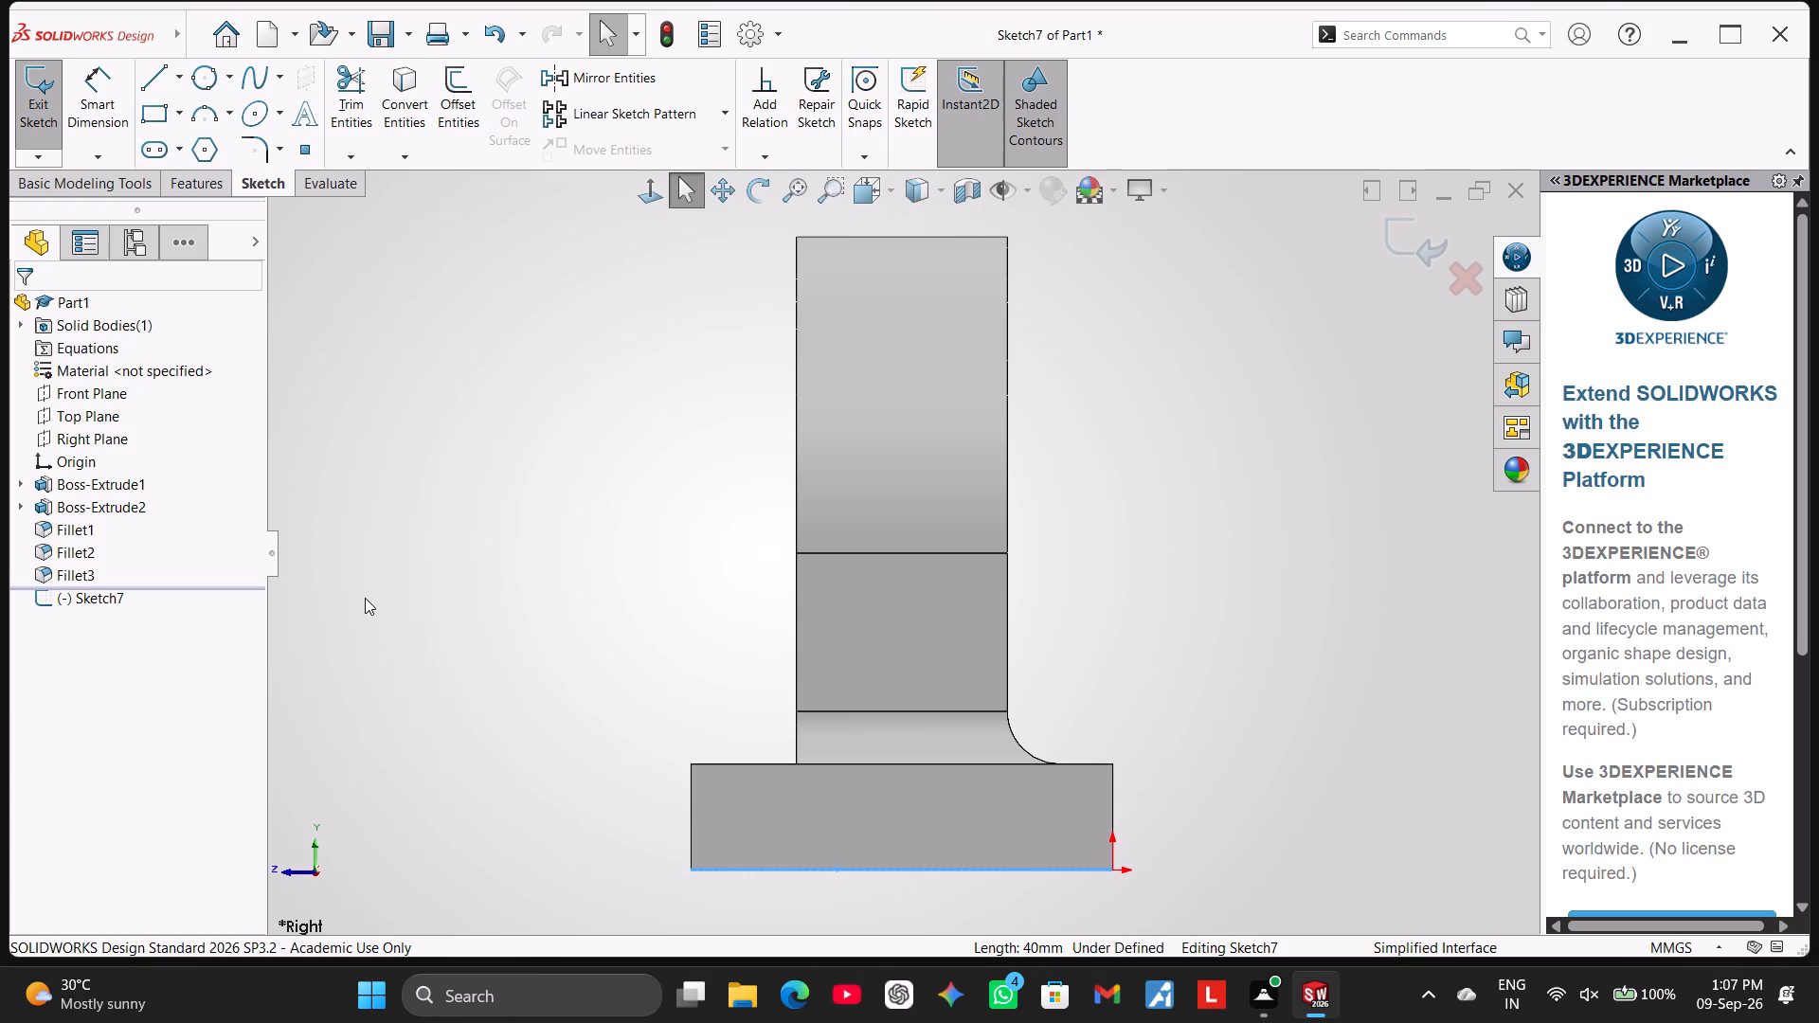
Measure the upright's top edge in the side view using Smart Dimension, without placing a dimension.
click(95, 95)
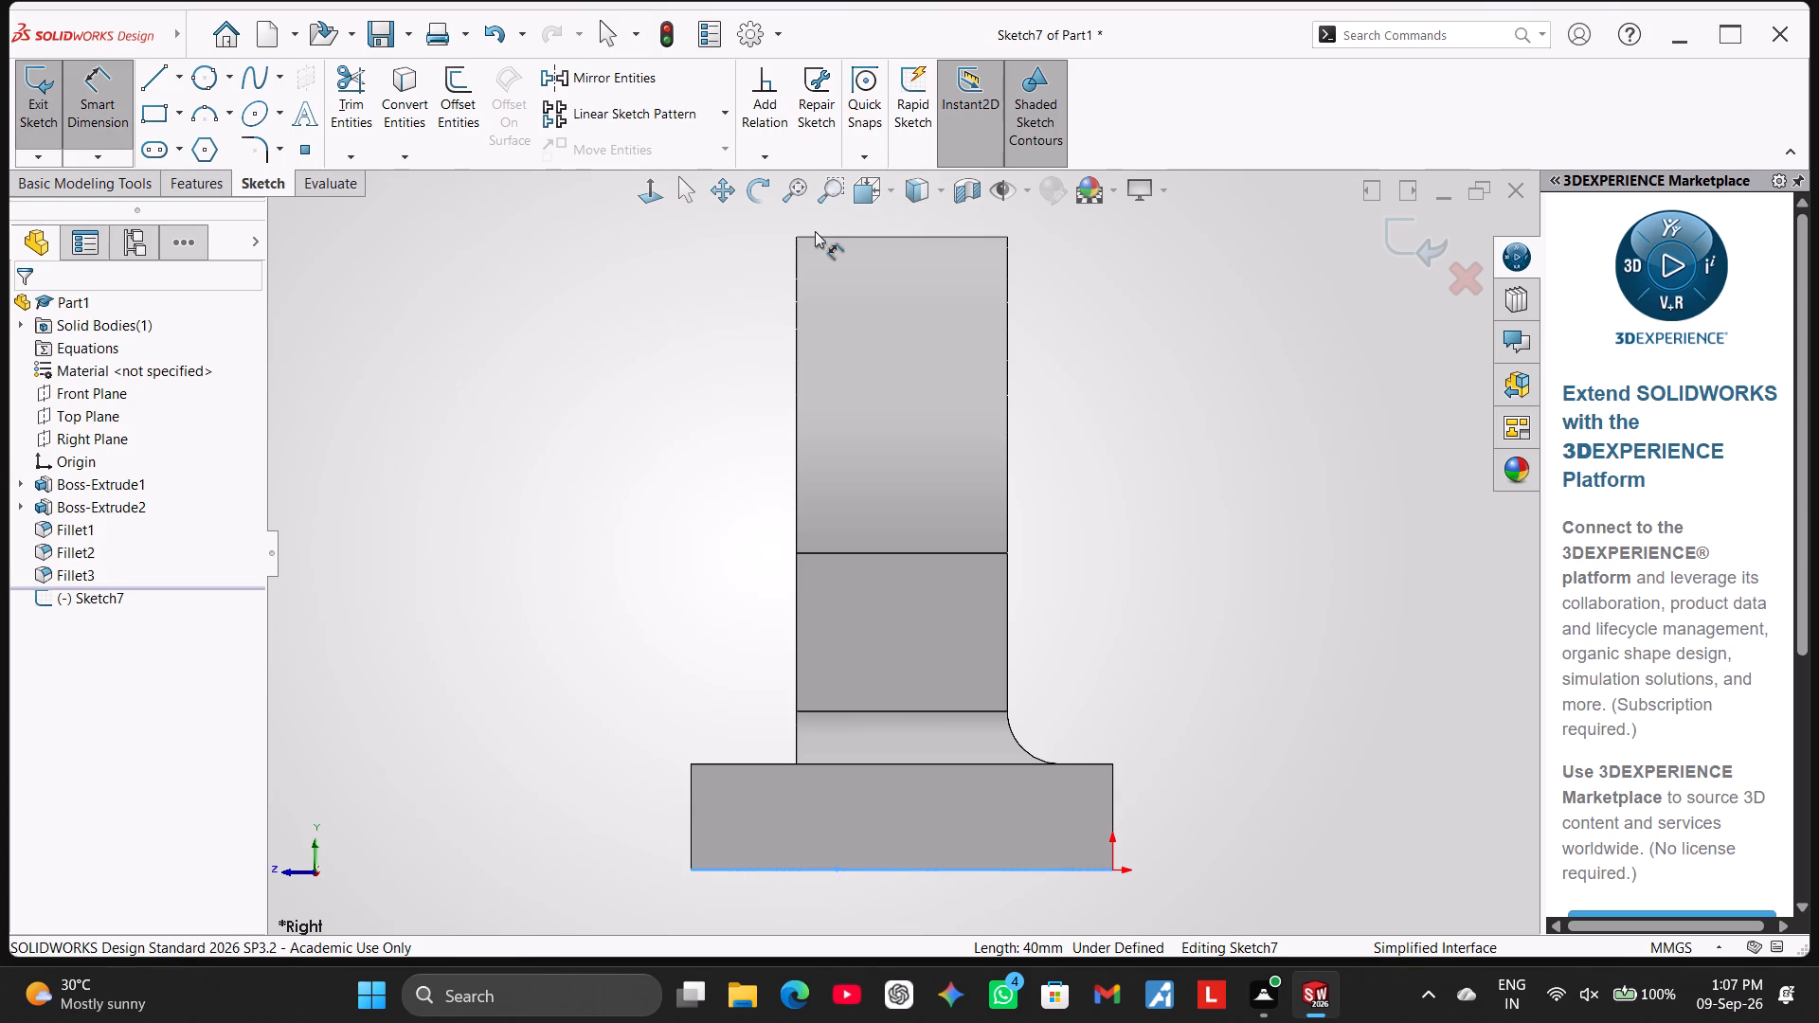
click(845, 236)
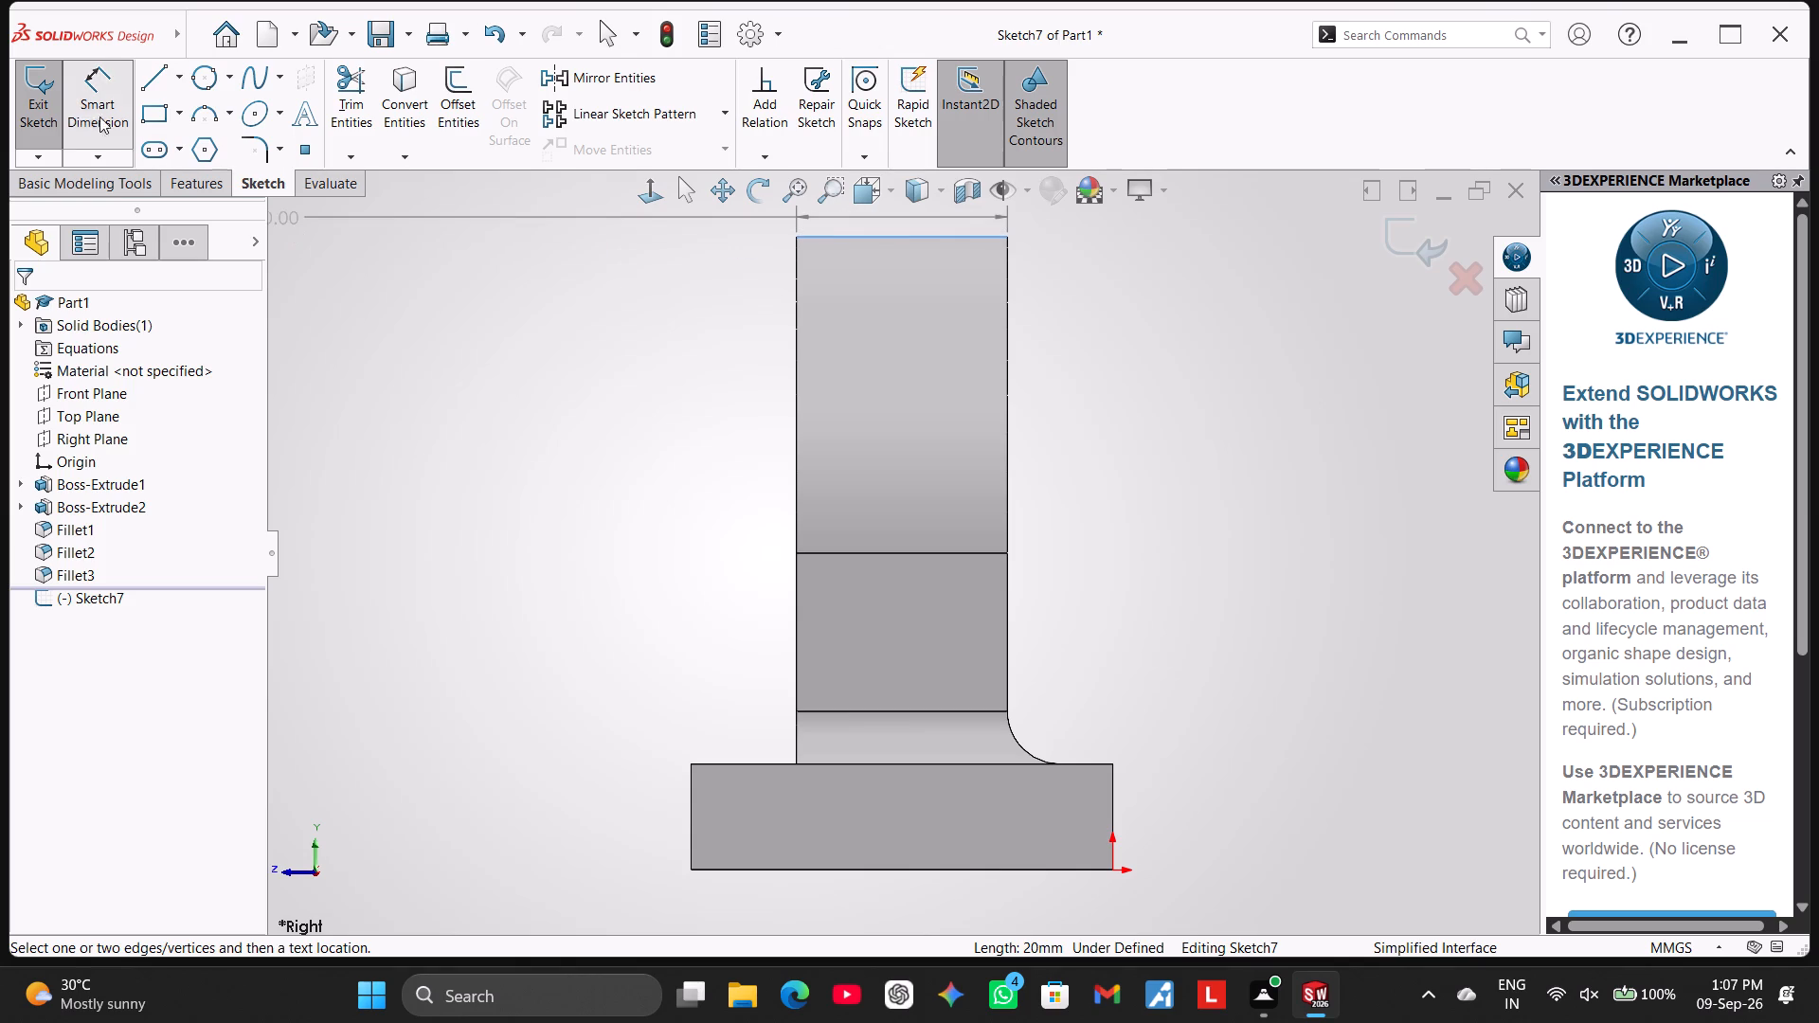
click(81, 107)
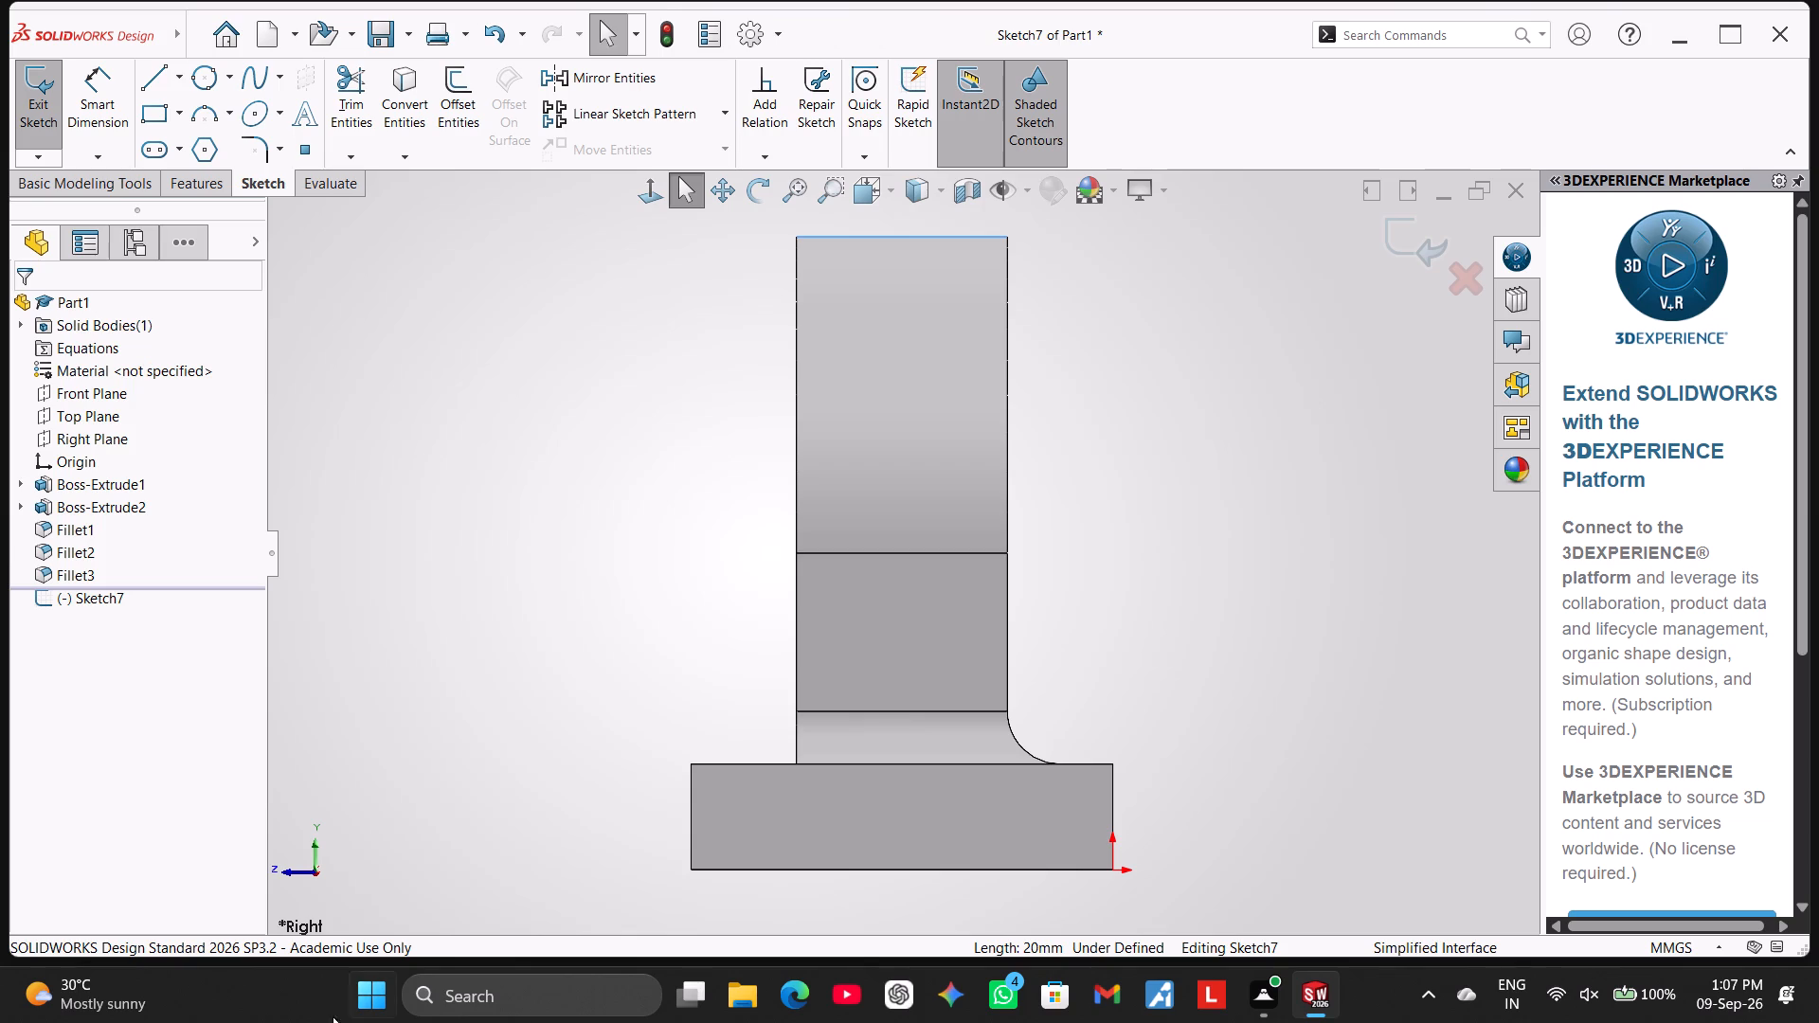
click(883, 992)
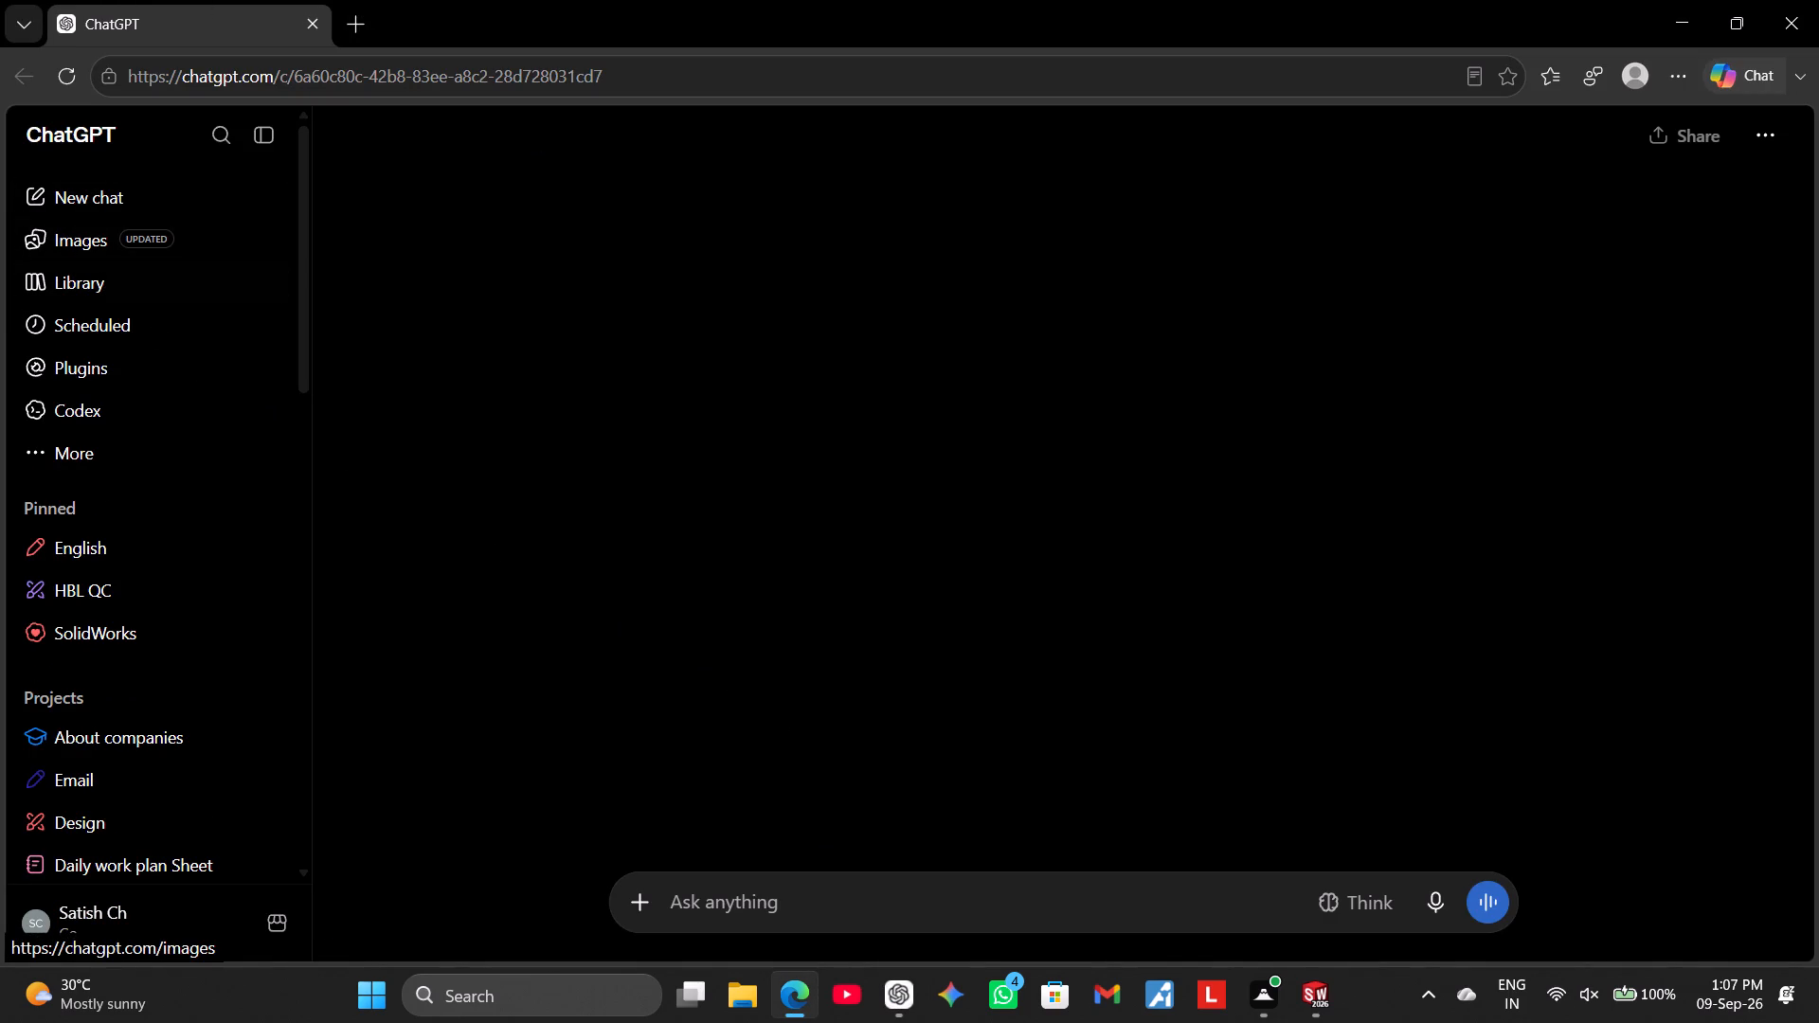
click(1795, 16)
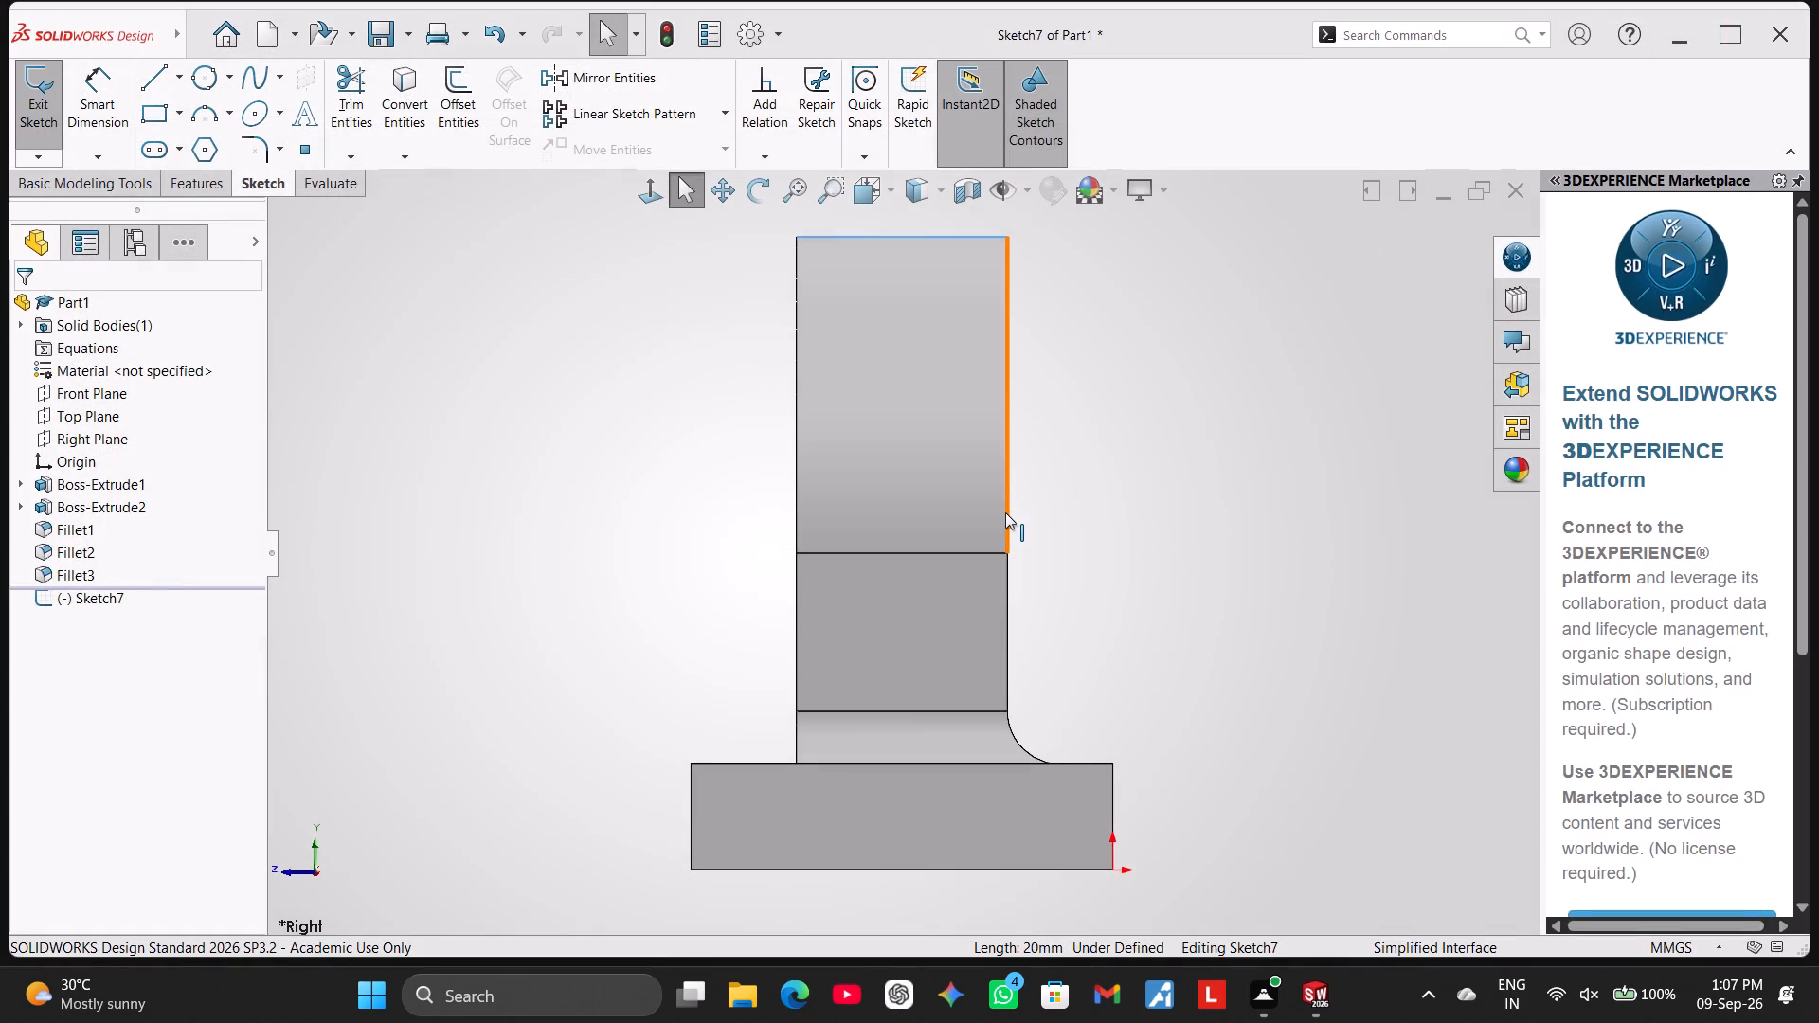
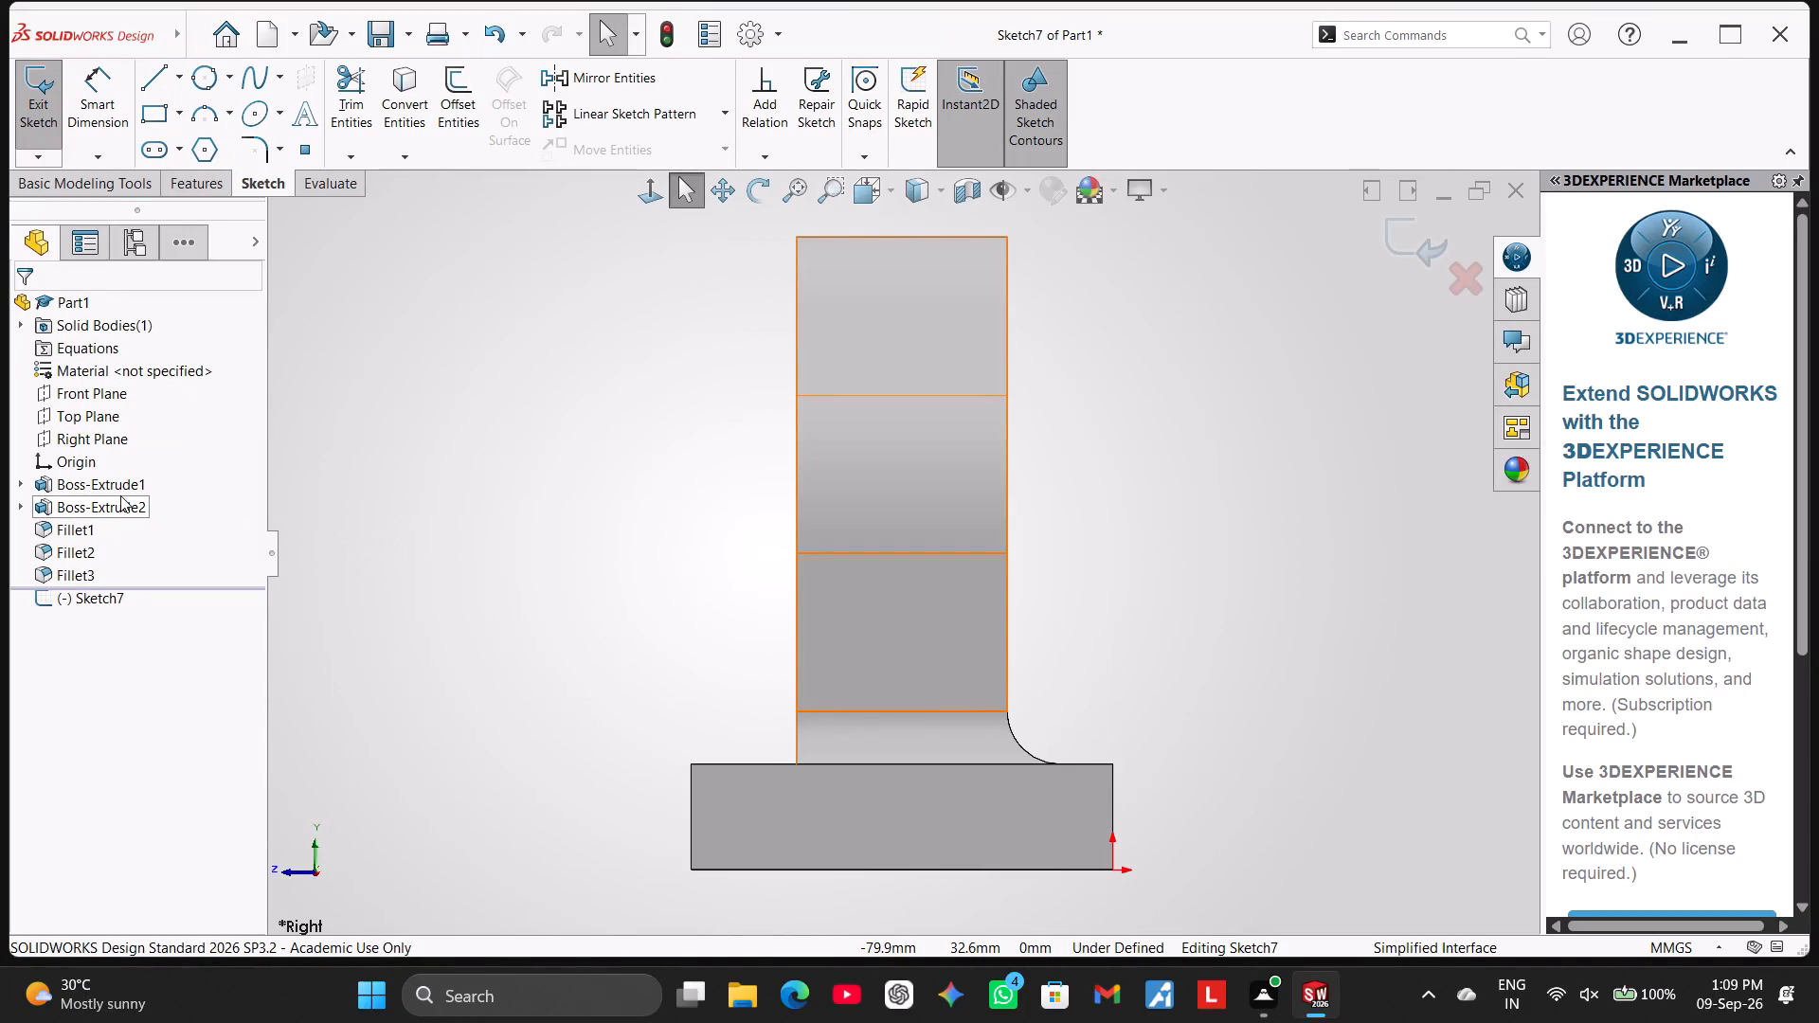
Exit the empty Right Plane sketch.
click(120, 483)
click(41, 94)
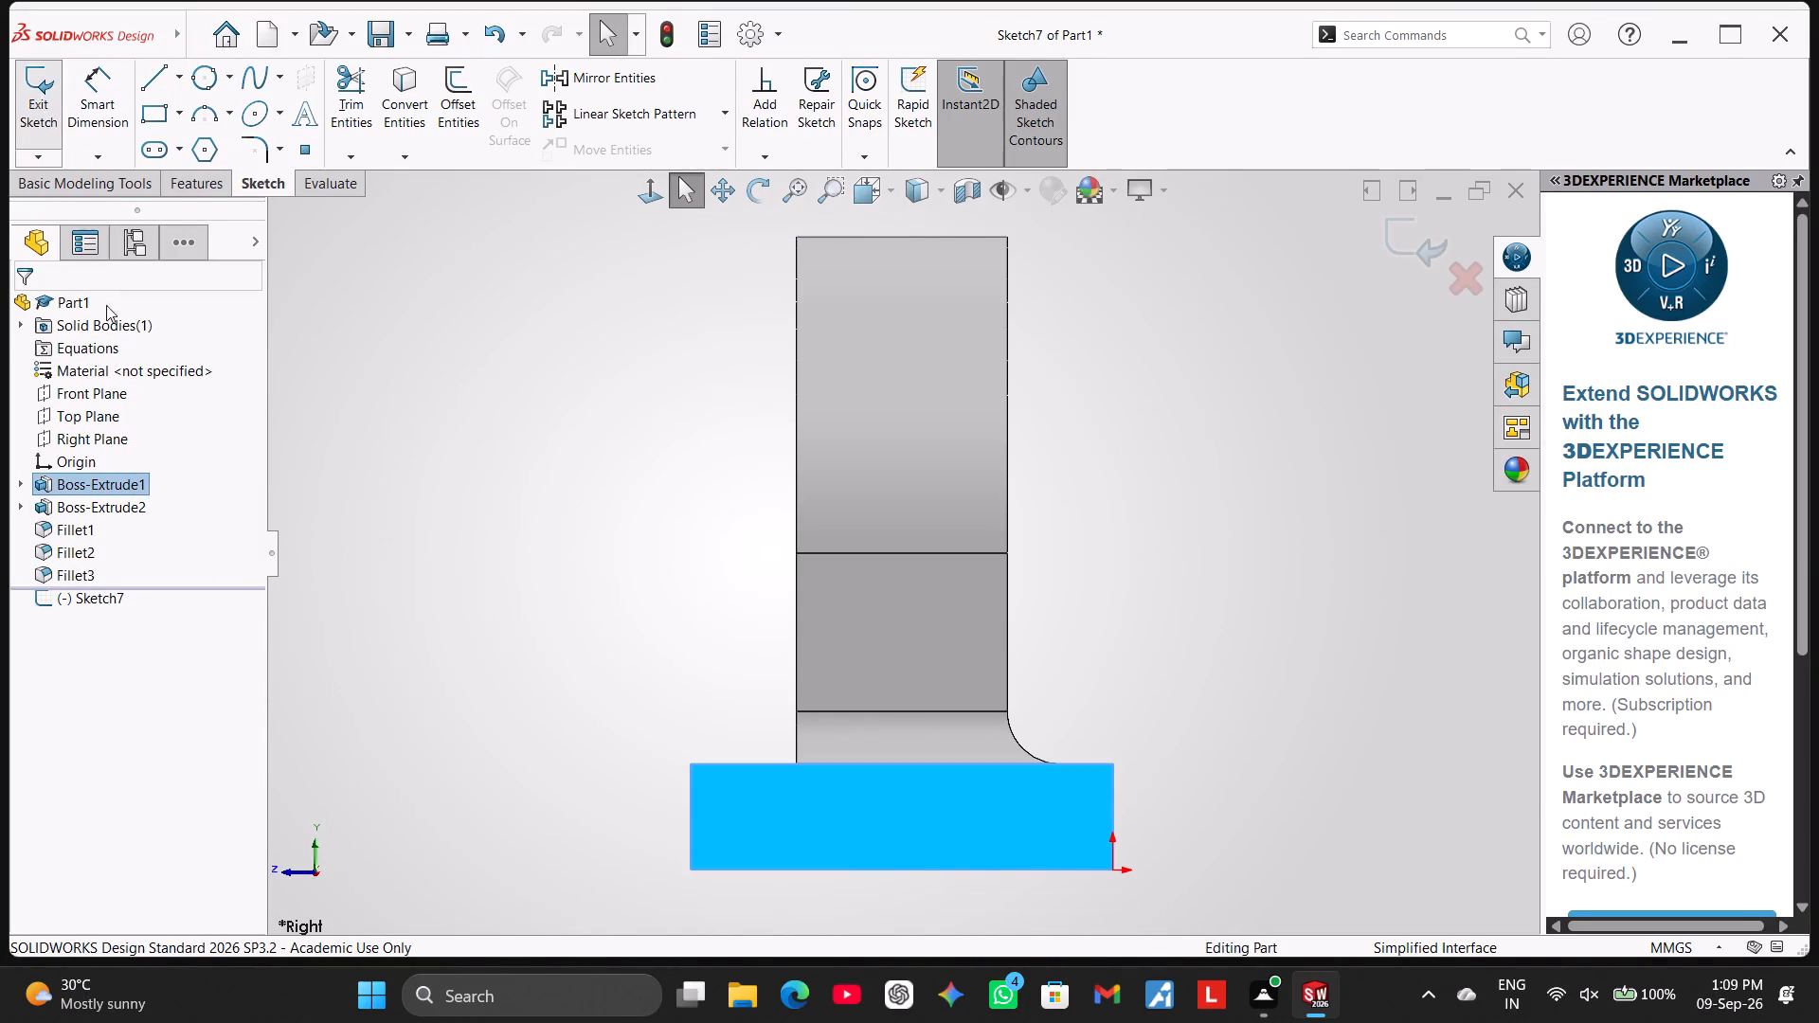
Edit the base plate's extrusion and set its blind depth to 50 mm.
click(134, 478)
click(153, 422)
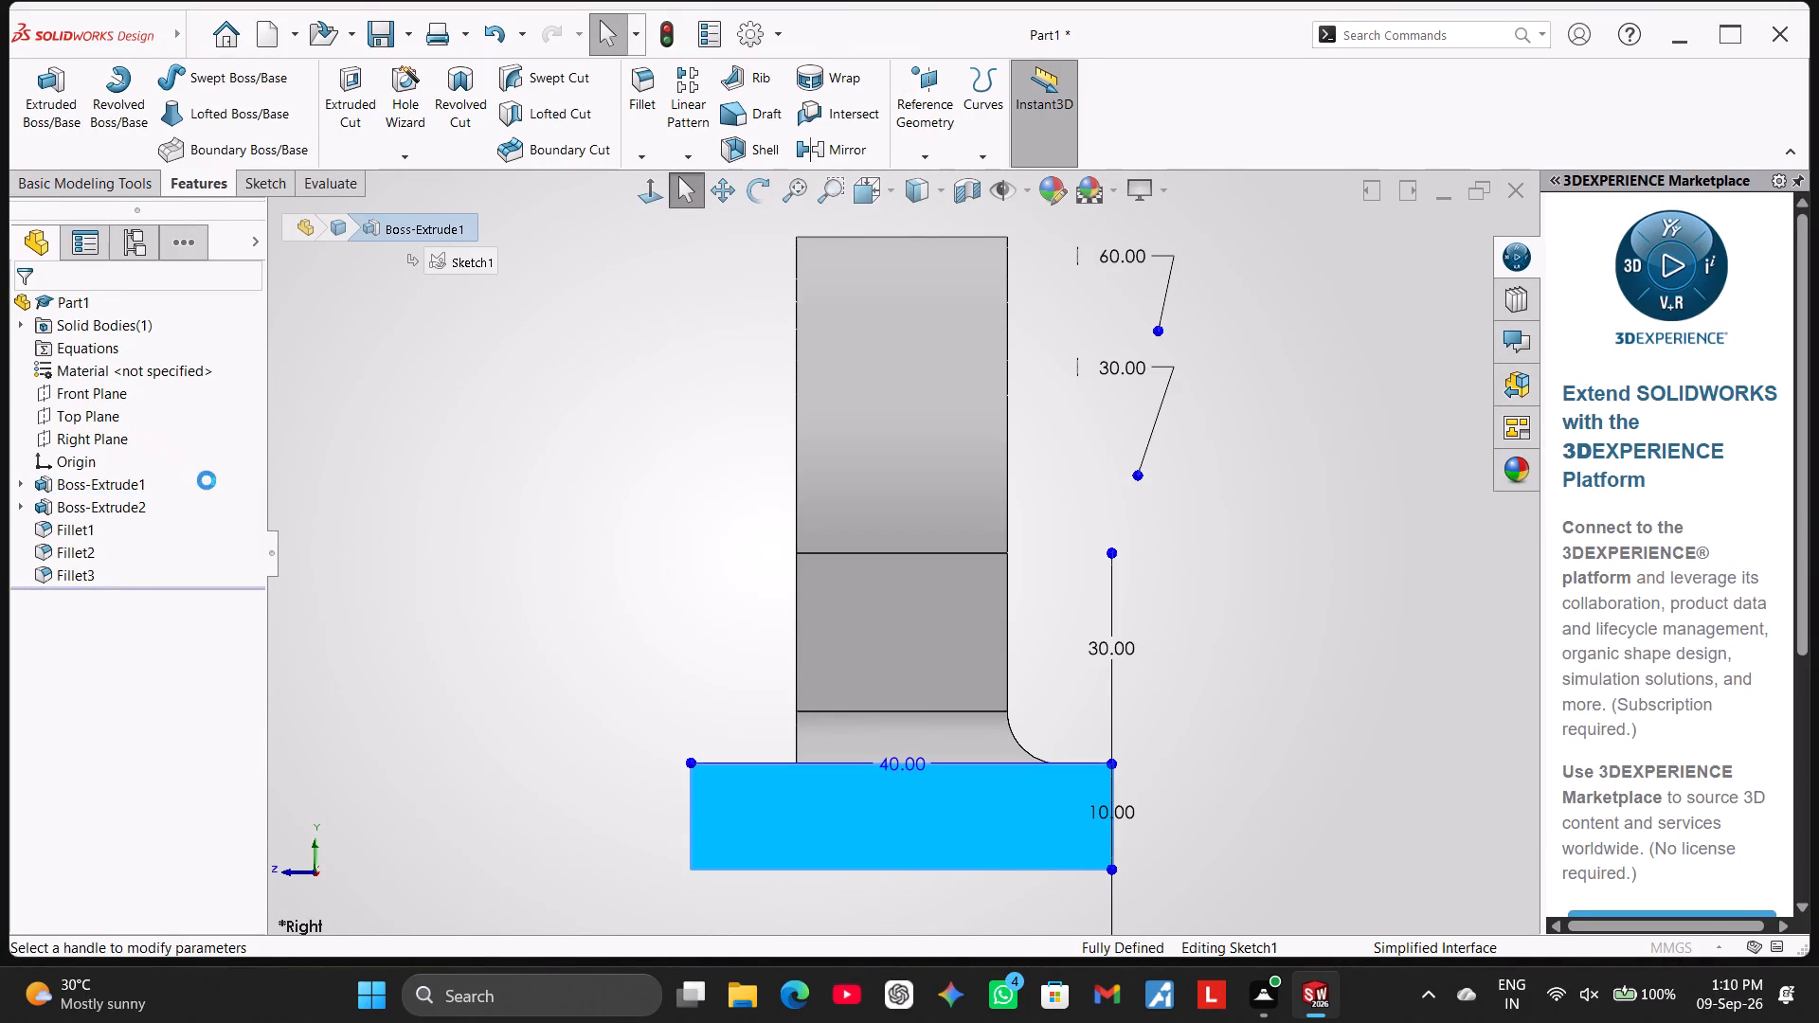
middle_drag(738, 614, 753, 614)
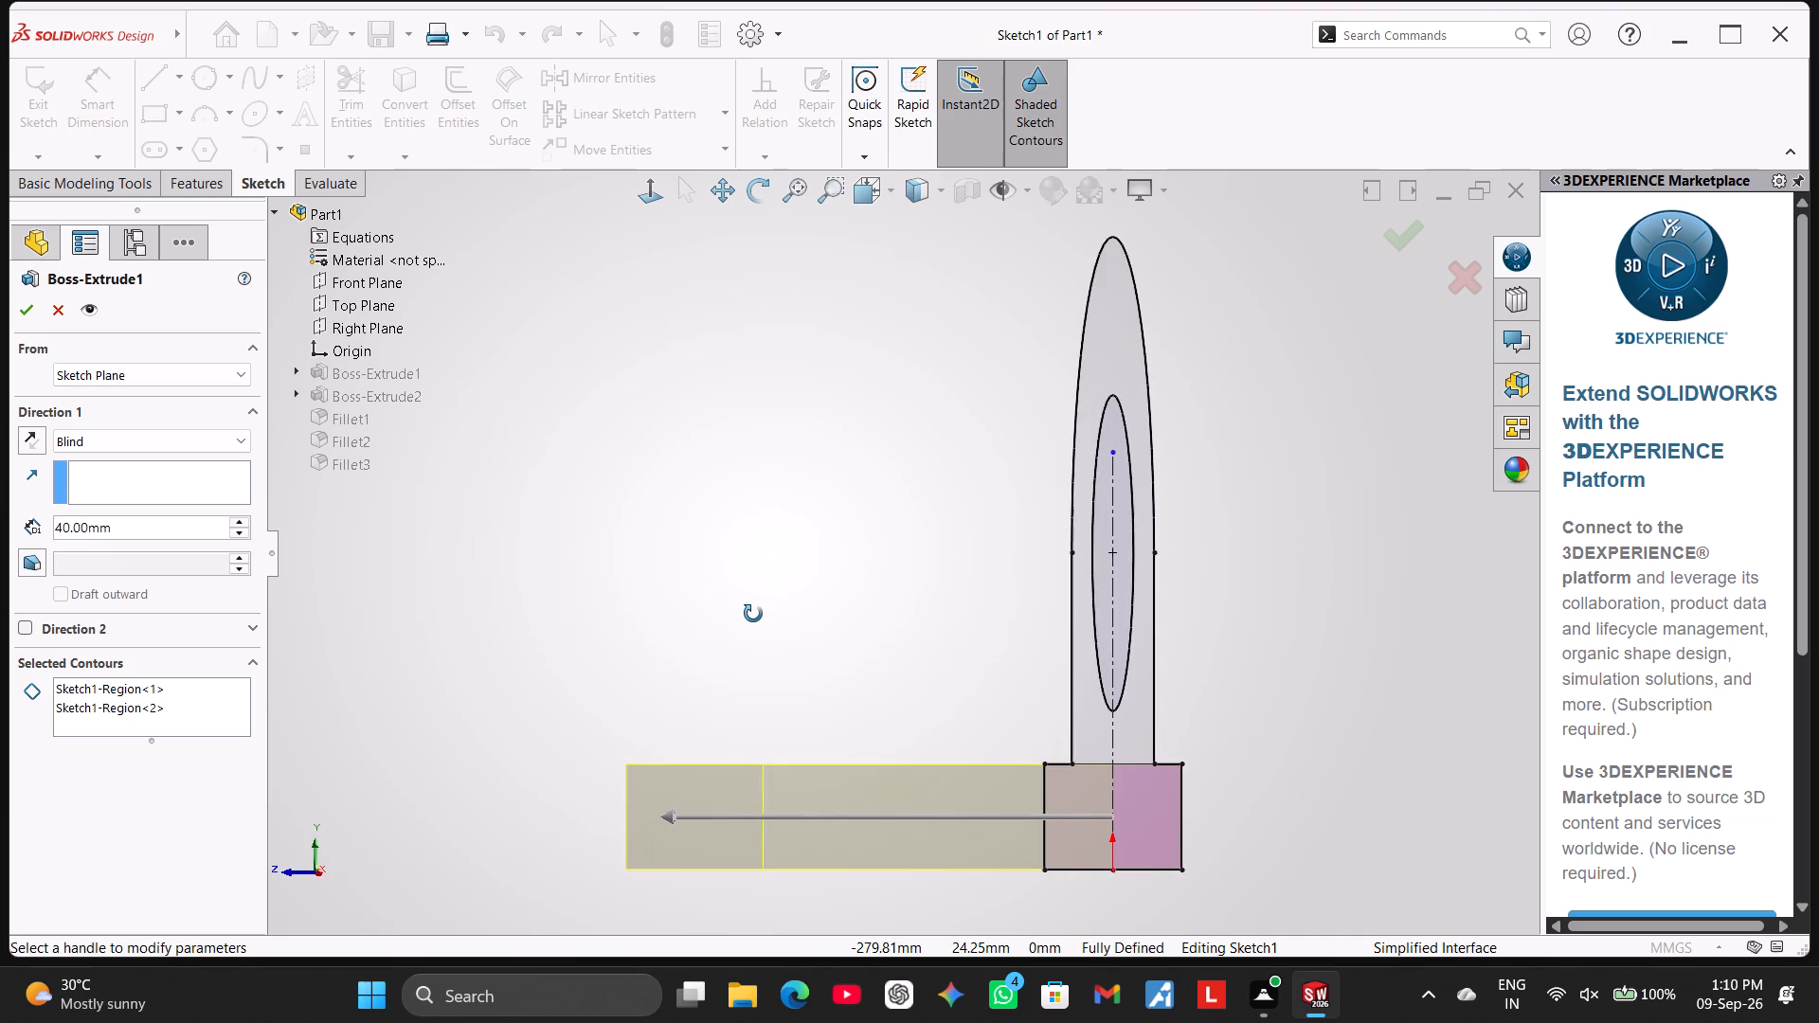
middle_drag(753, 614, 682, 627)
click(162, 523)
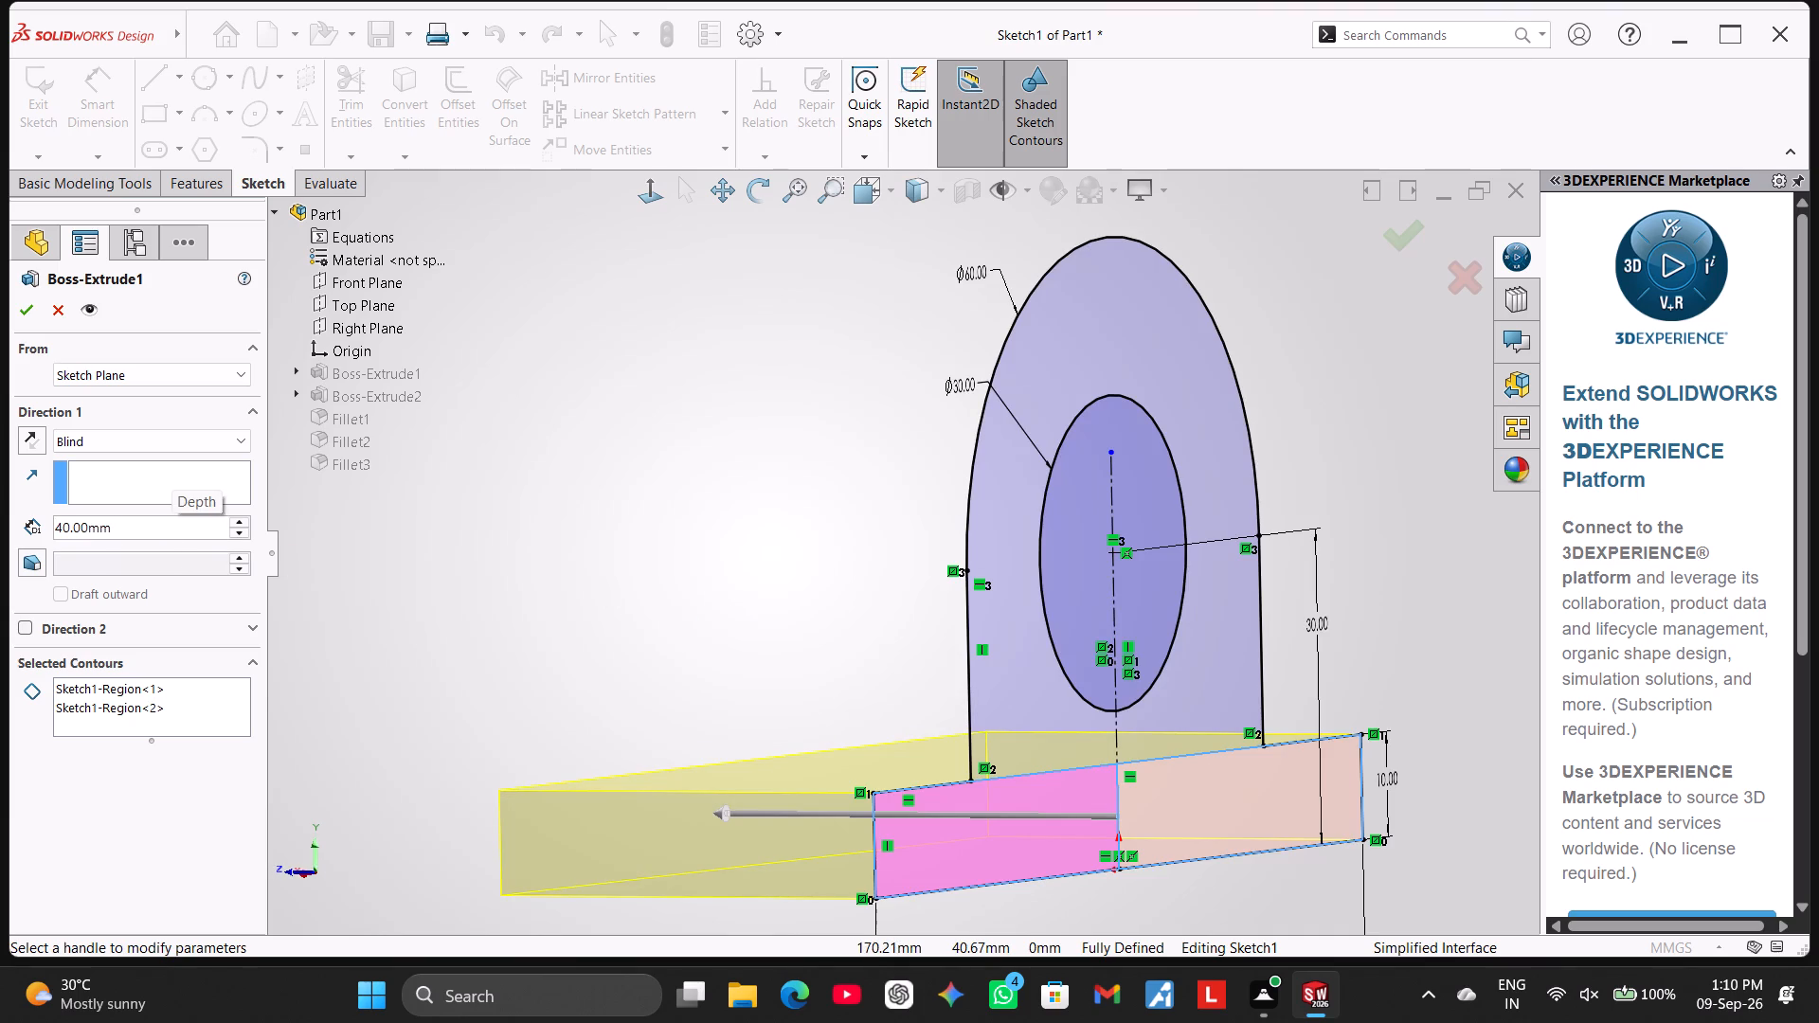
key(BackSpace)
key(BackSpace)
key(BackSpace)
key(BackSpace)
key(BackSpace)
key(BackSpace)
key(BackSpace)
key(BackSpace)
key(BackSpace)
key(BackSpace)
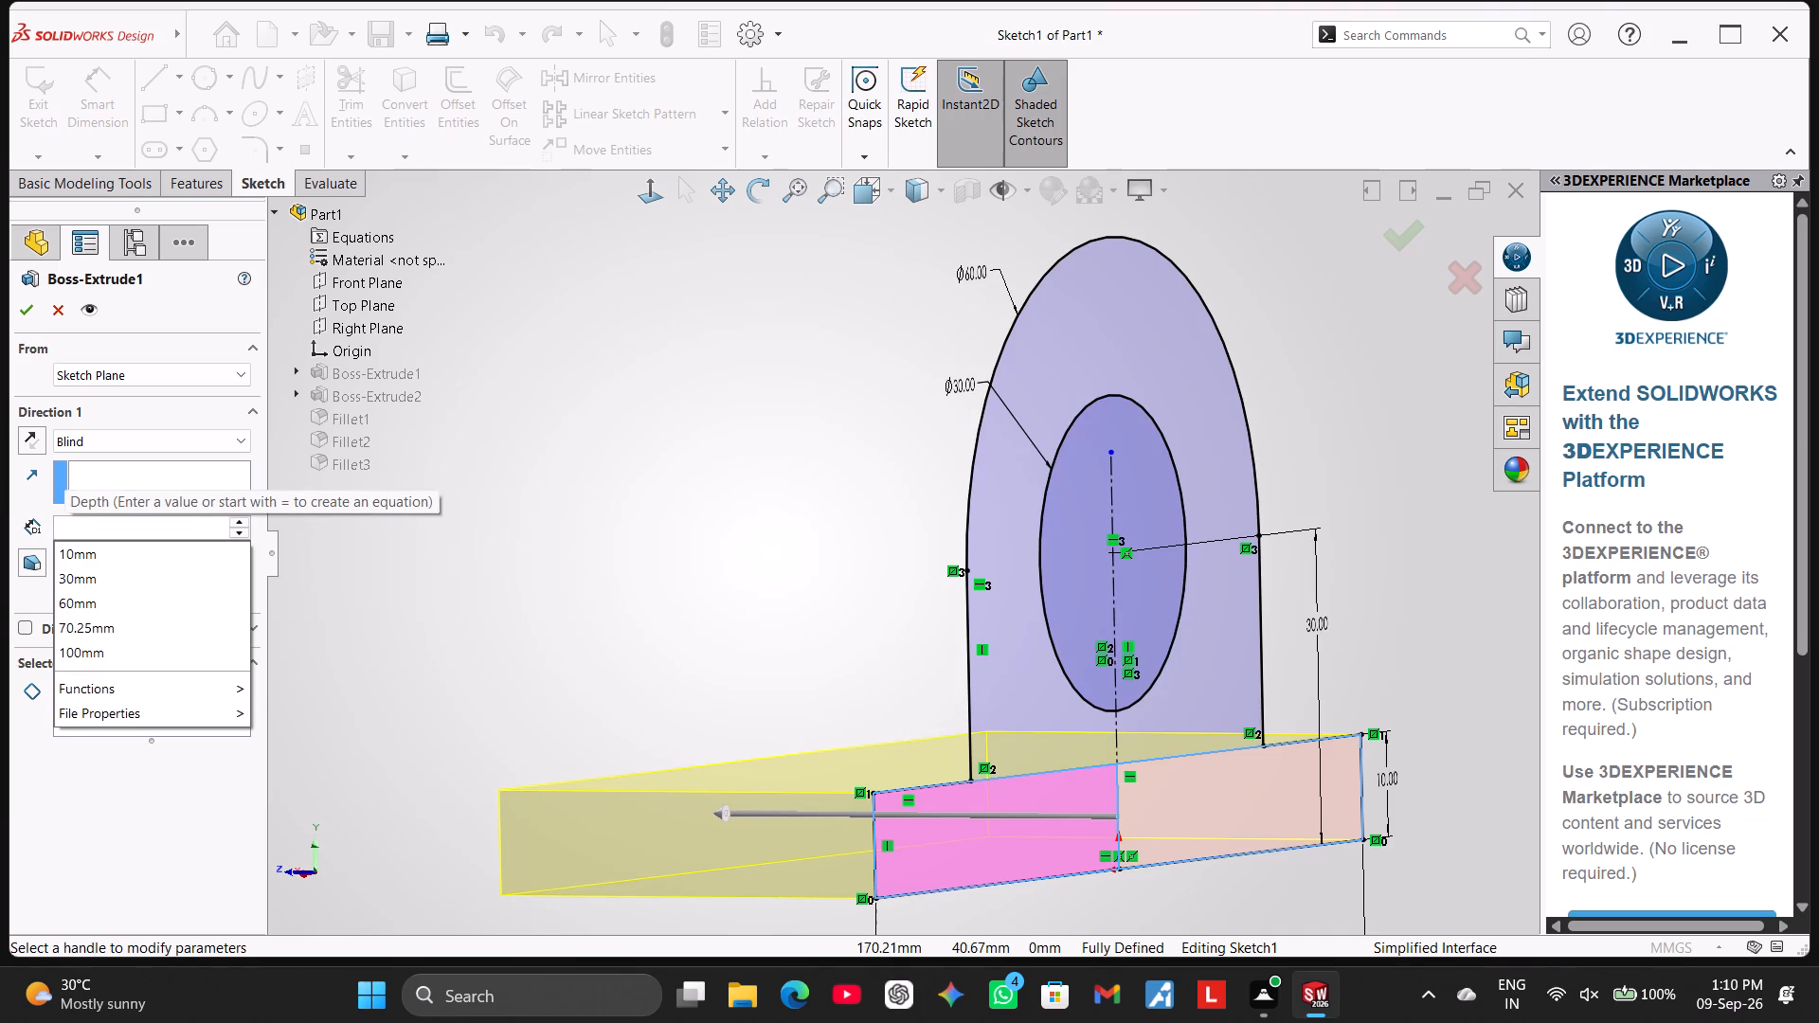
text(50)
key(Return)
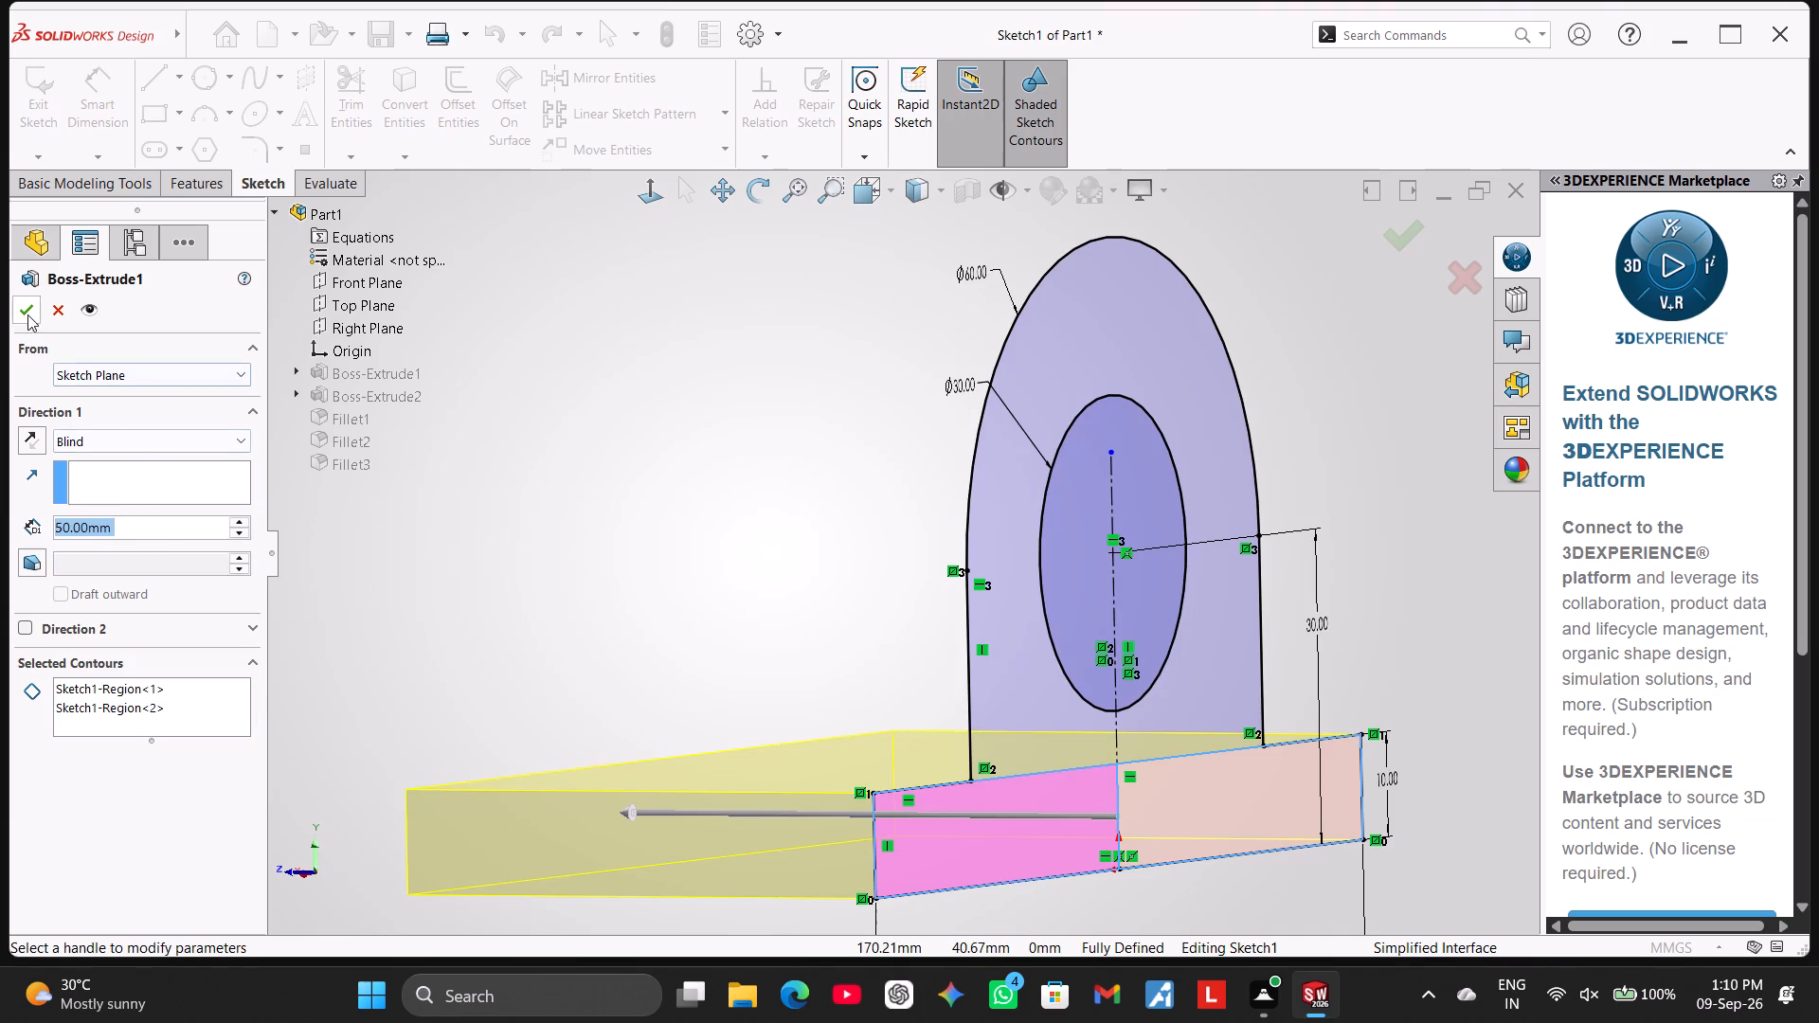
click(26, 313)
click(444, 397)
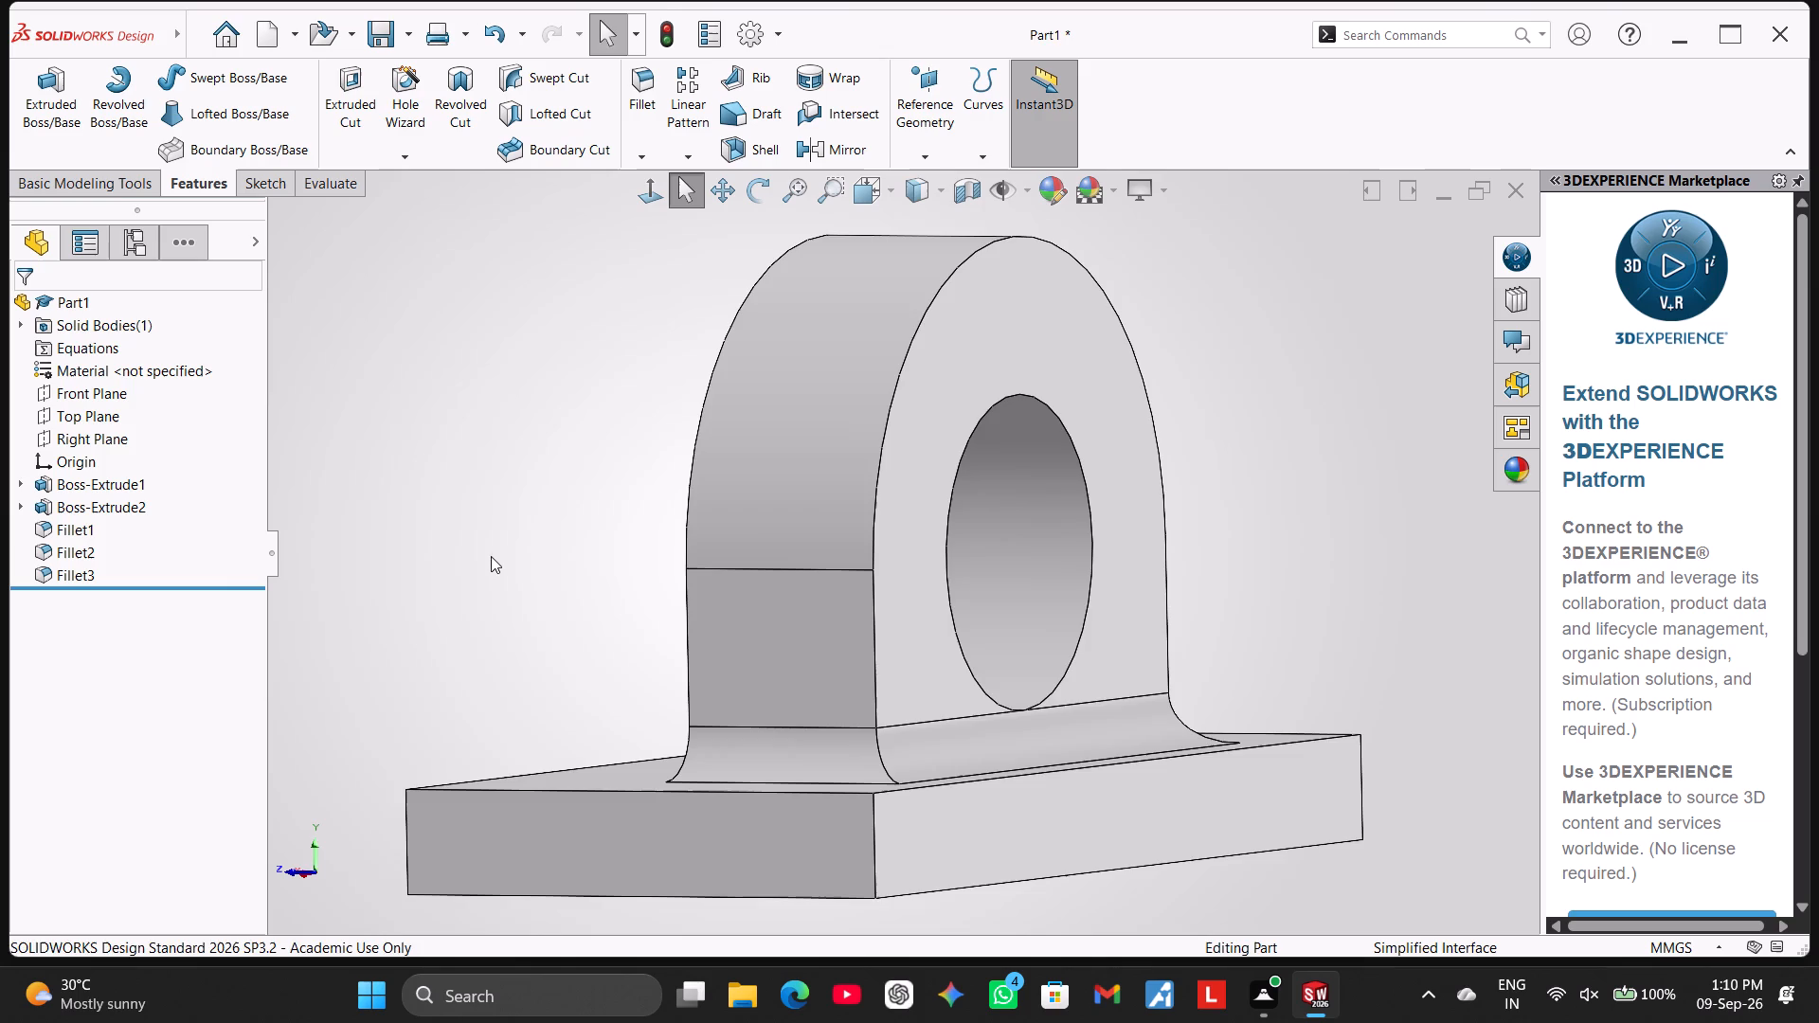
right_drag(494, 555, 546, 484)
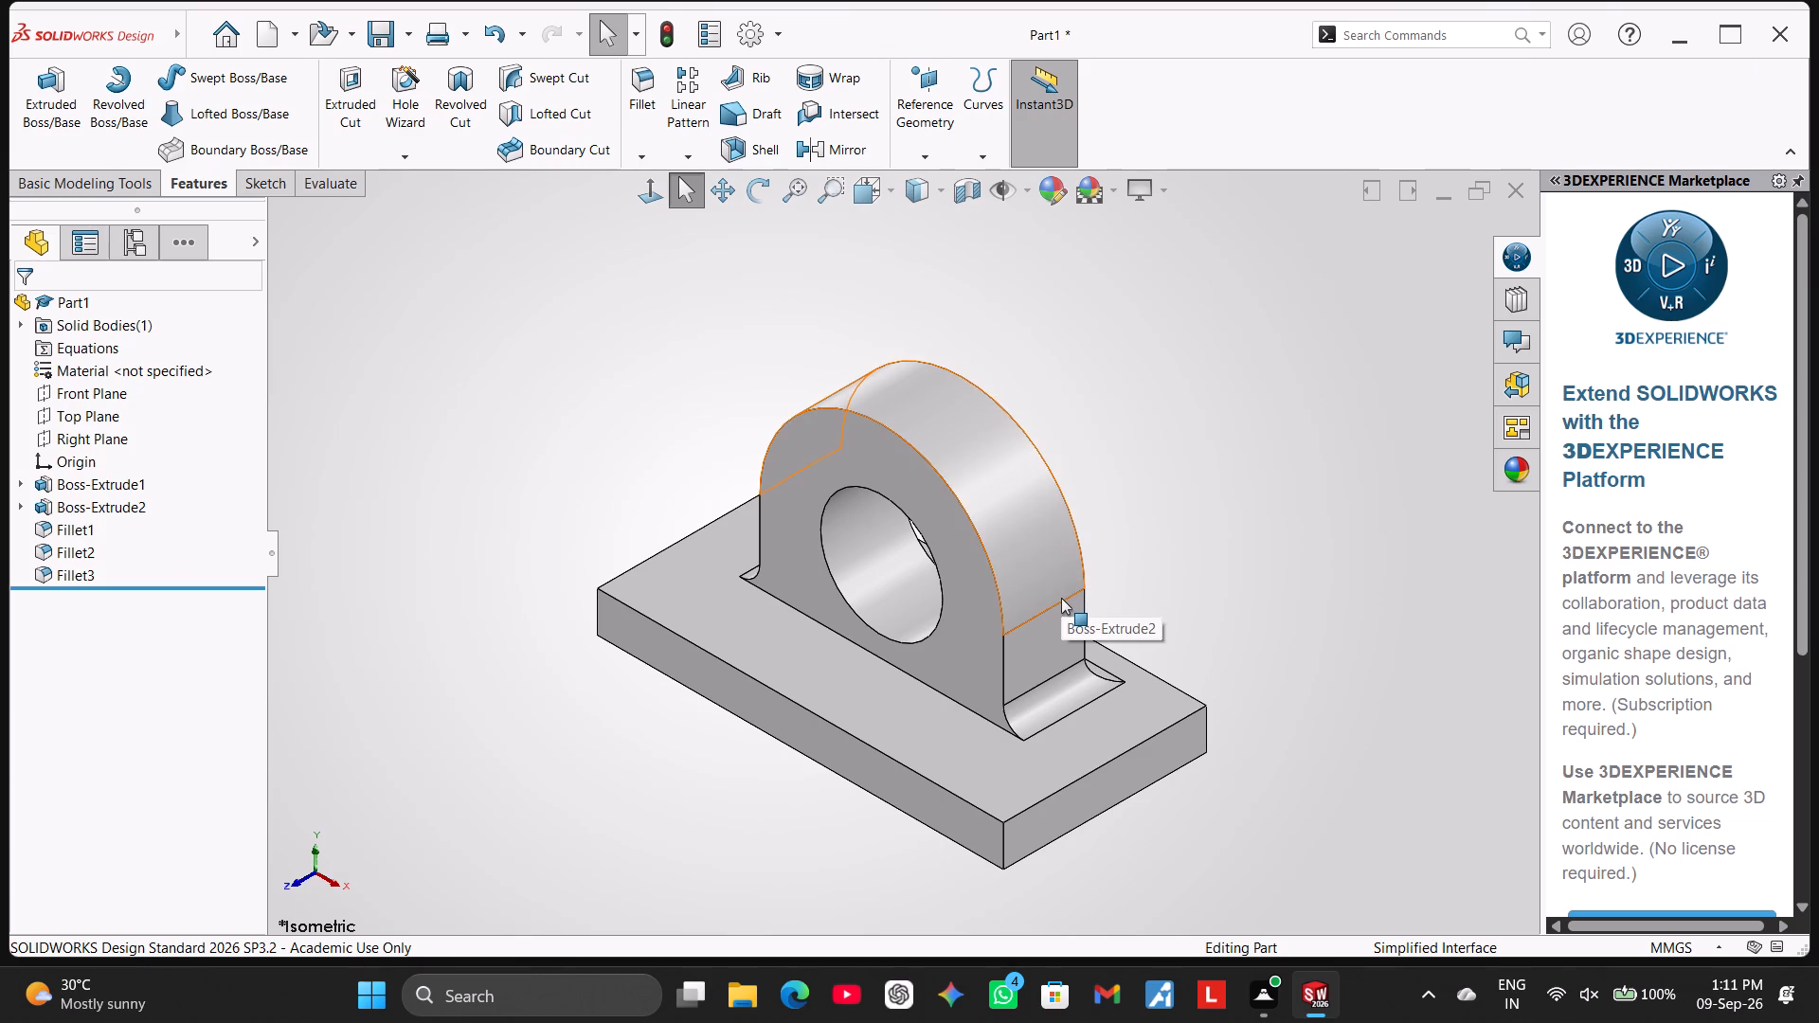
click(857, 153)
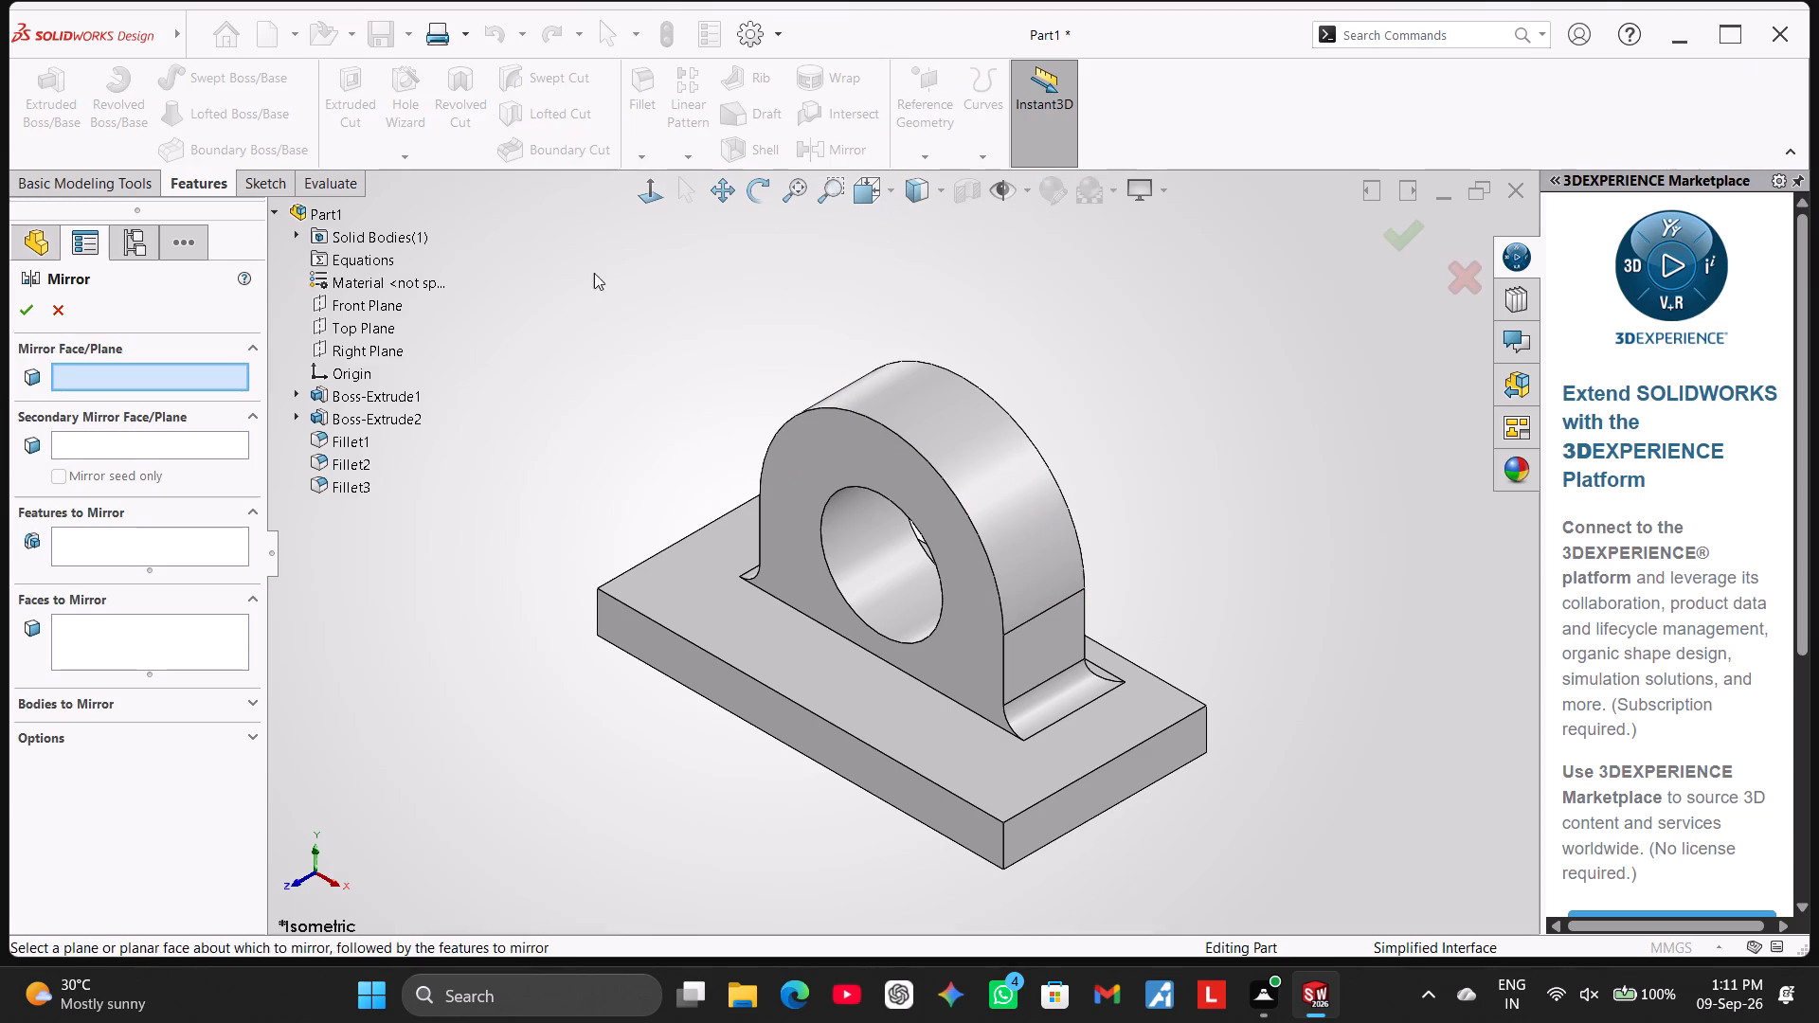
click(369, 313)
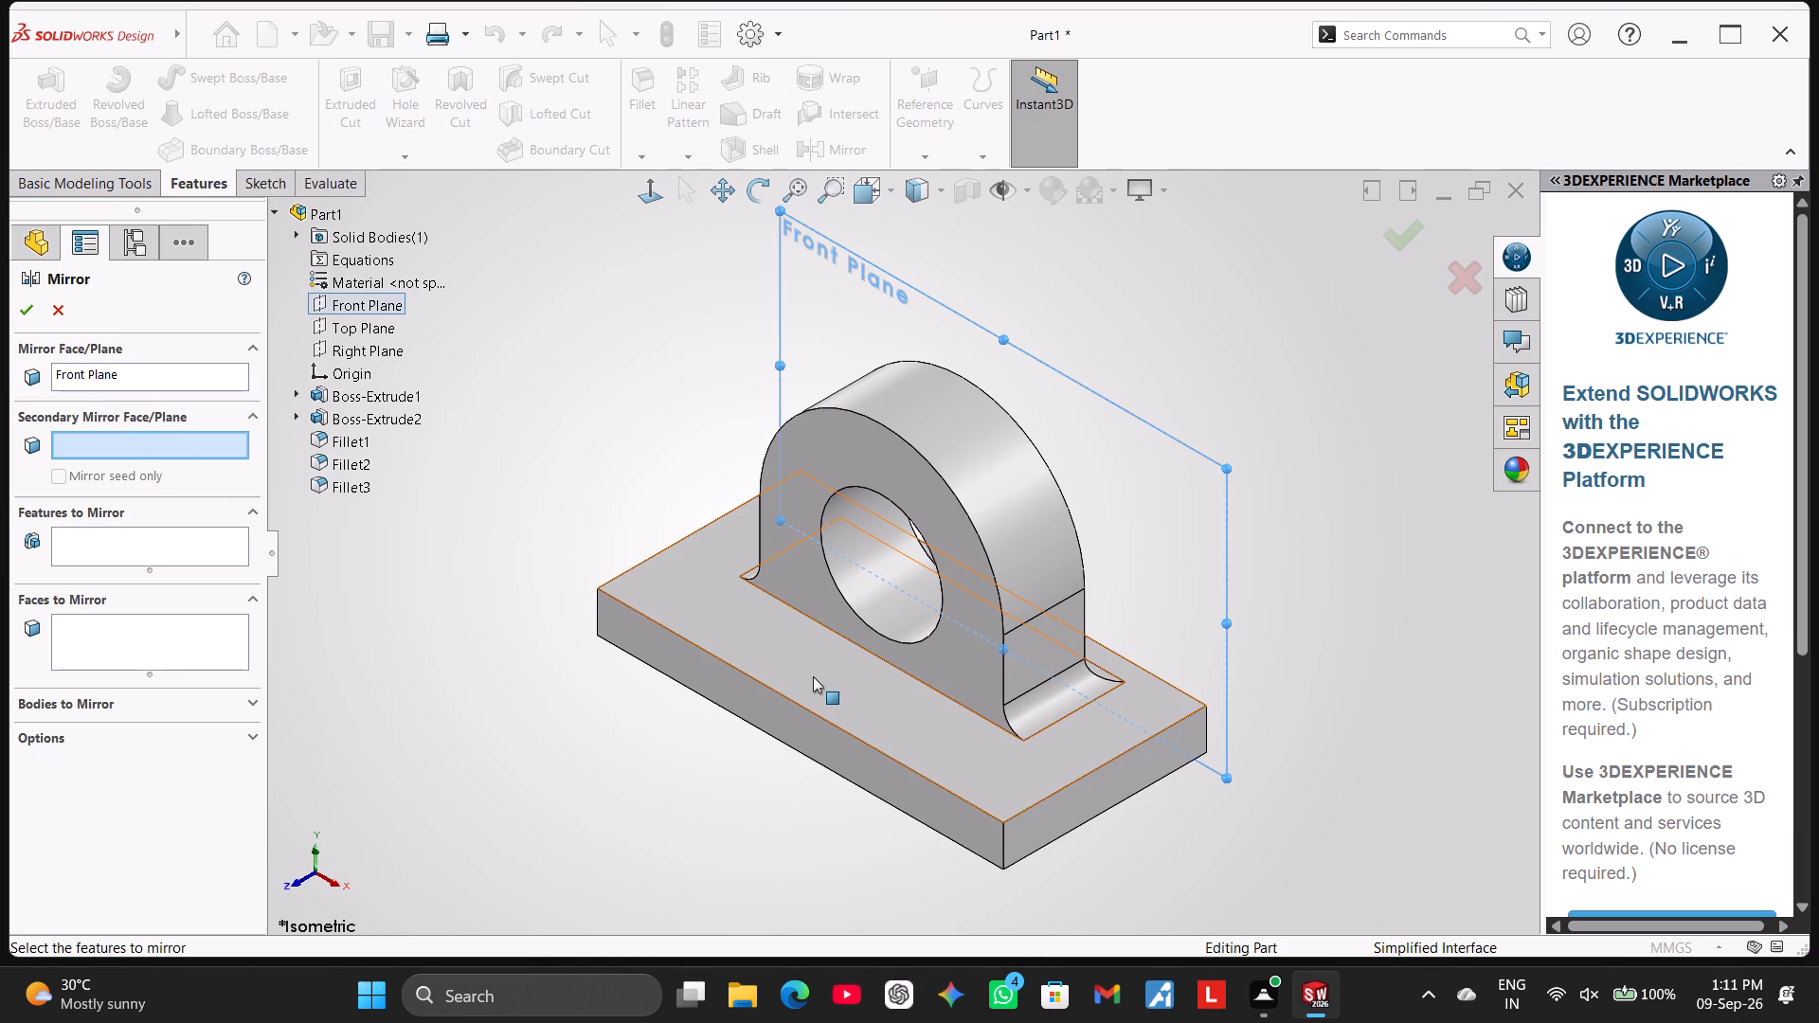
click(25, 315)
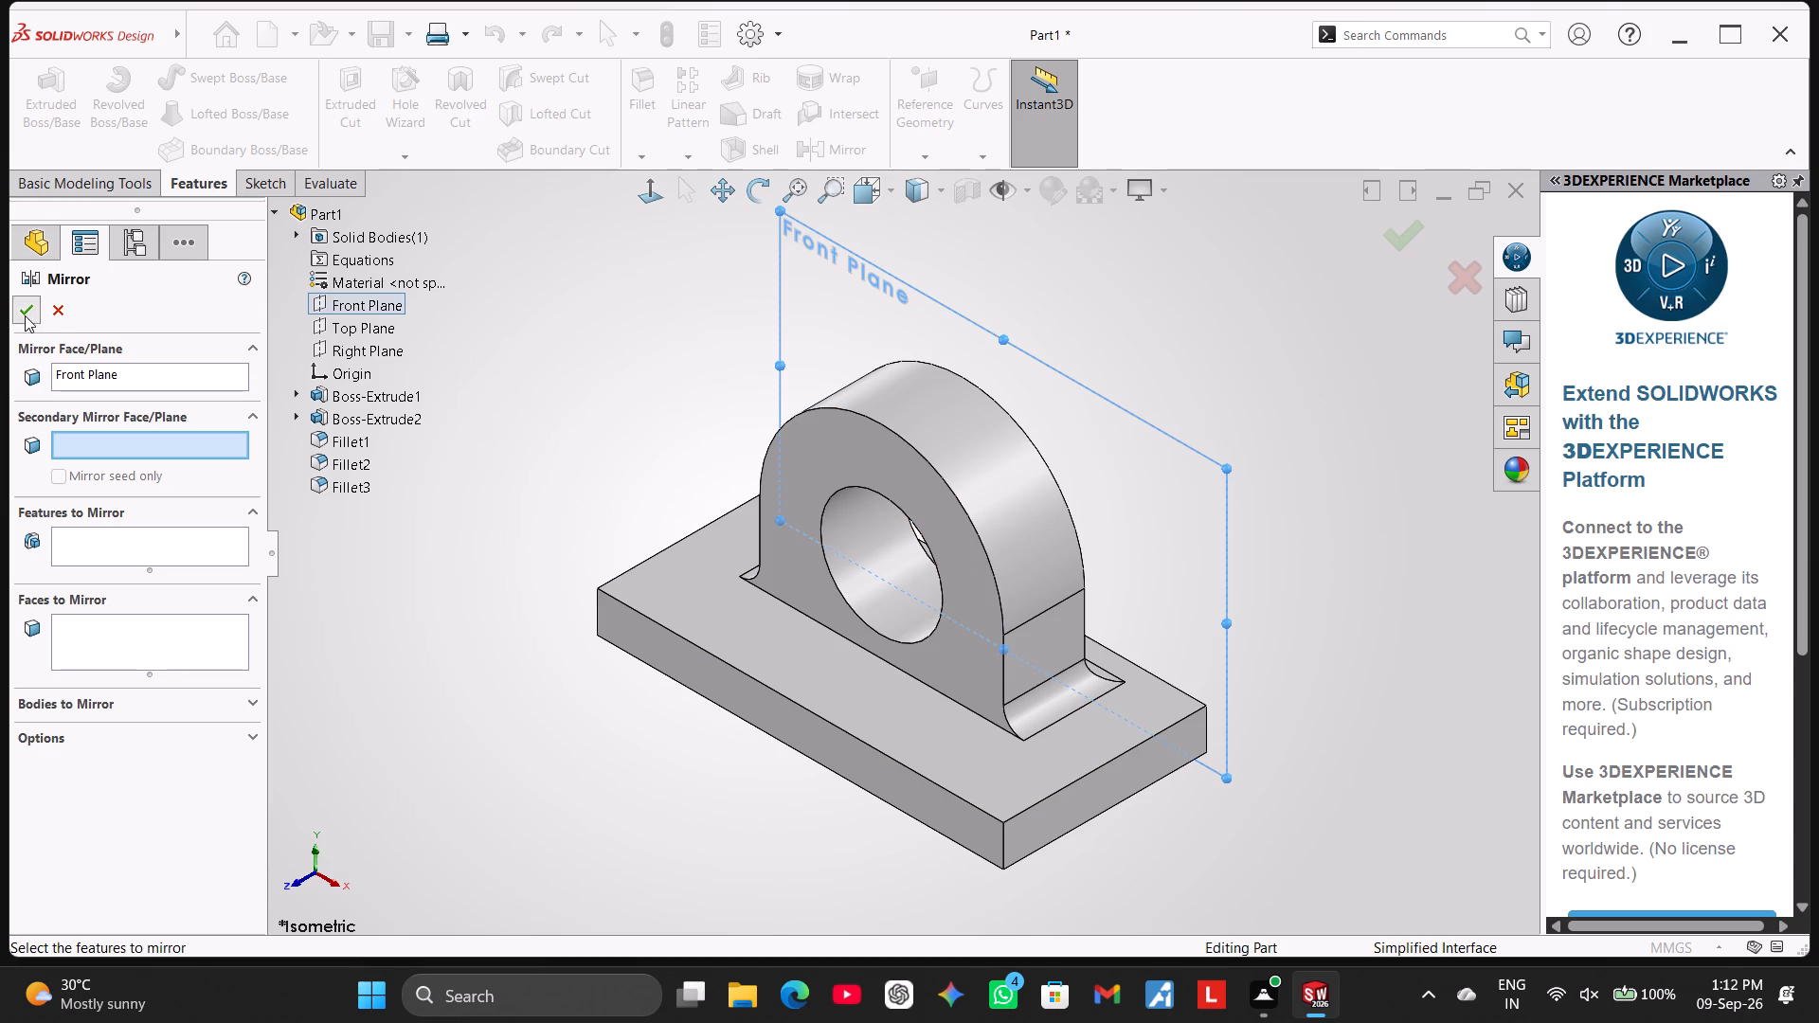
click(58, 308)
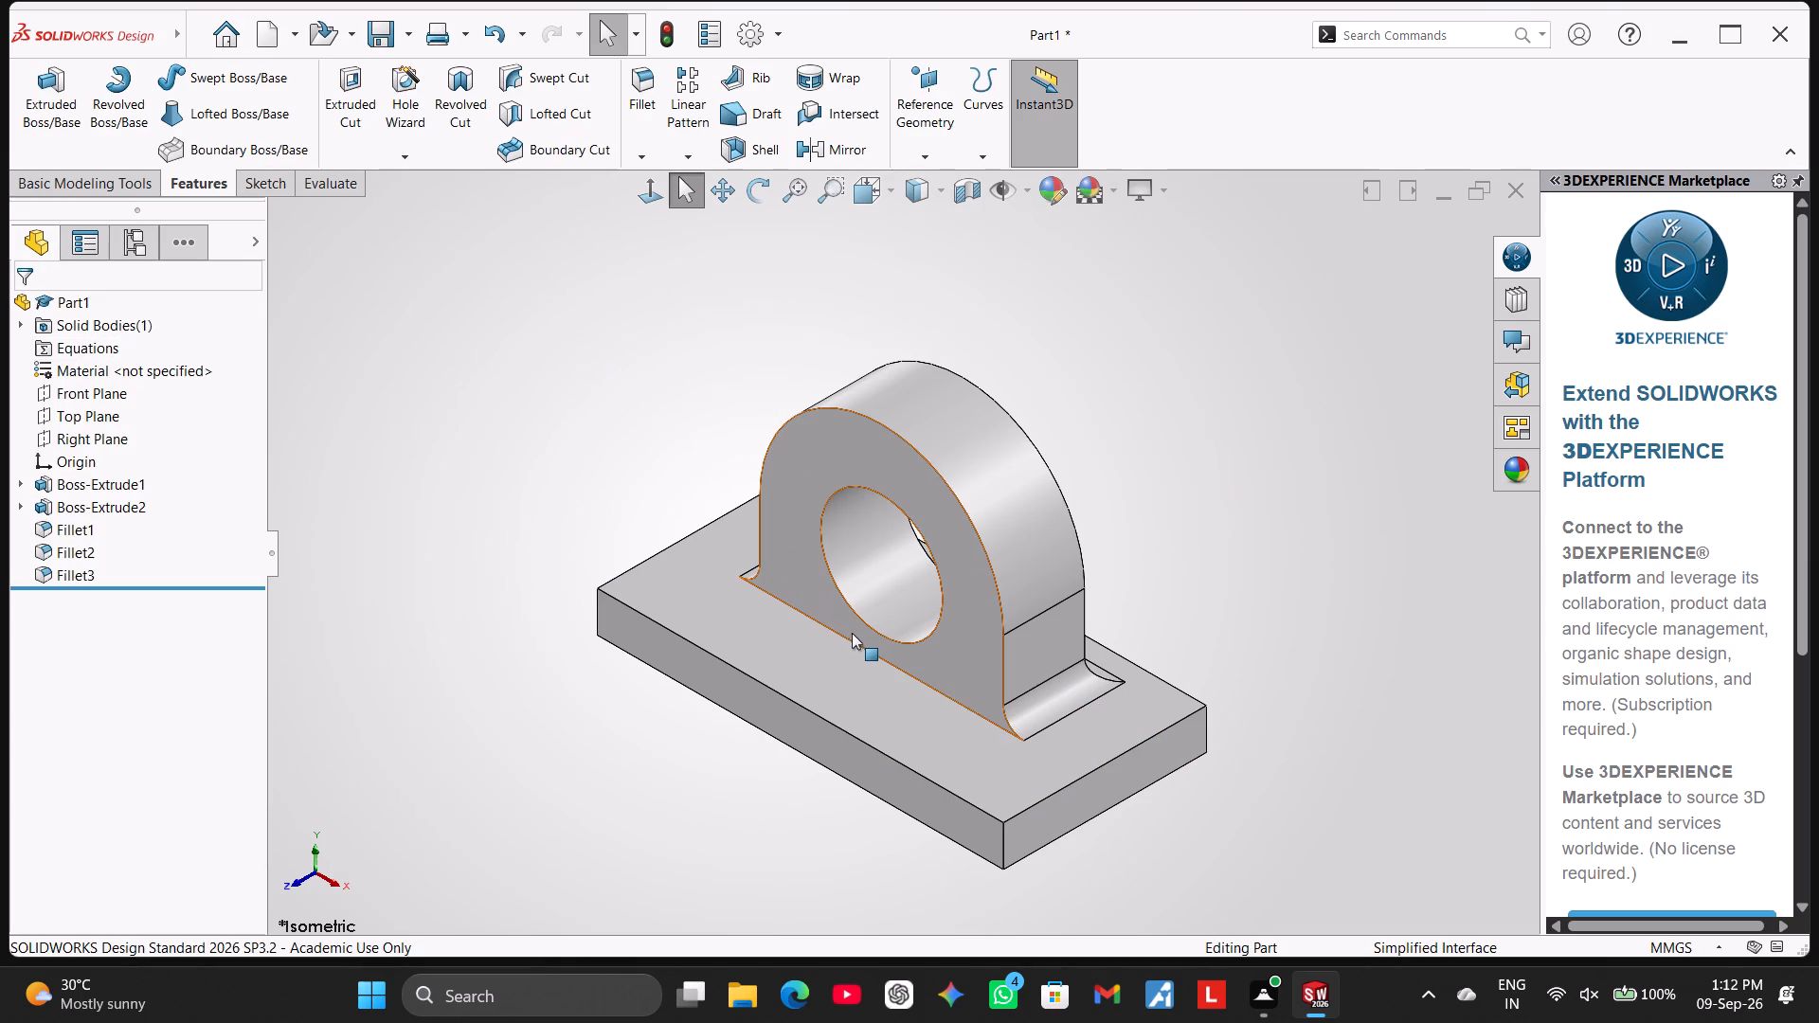
Change the base plate's extrusion to a Mid Plane end condition with a depth of 40 mm.
click(1090, 781)
click(654, 200)
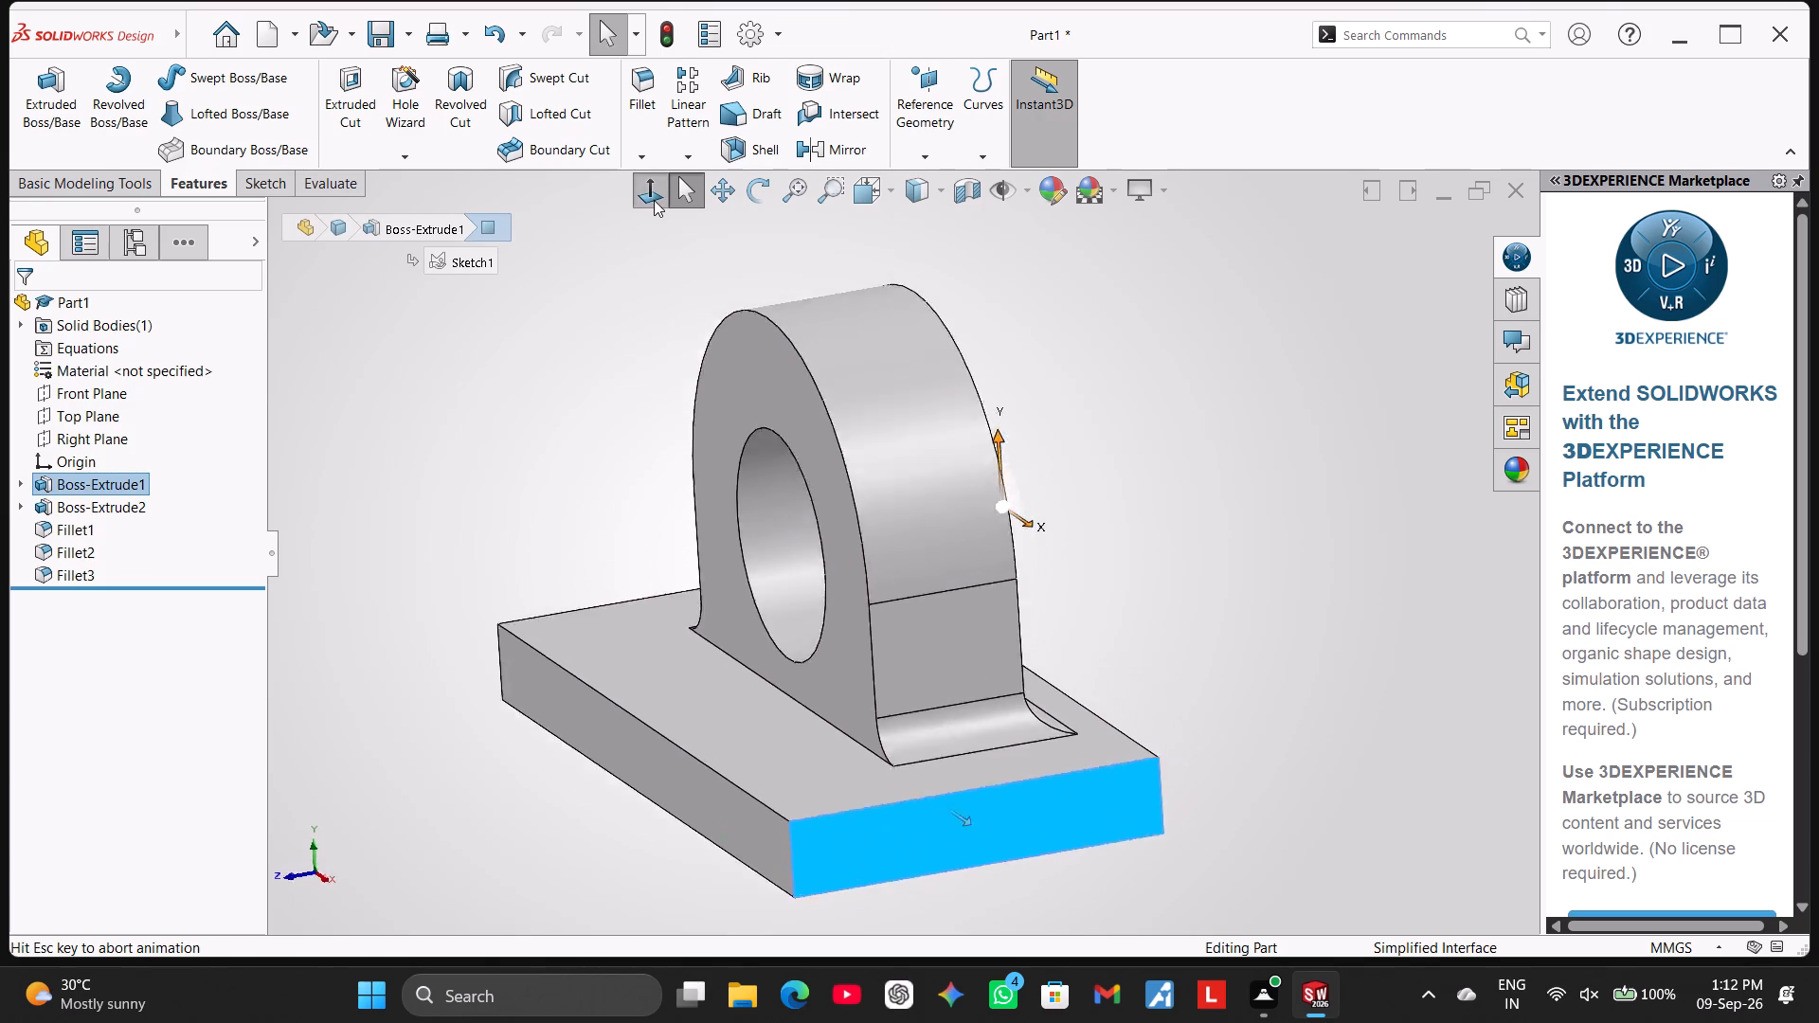
click(1257, 488)
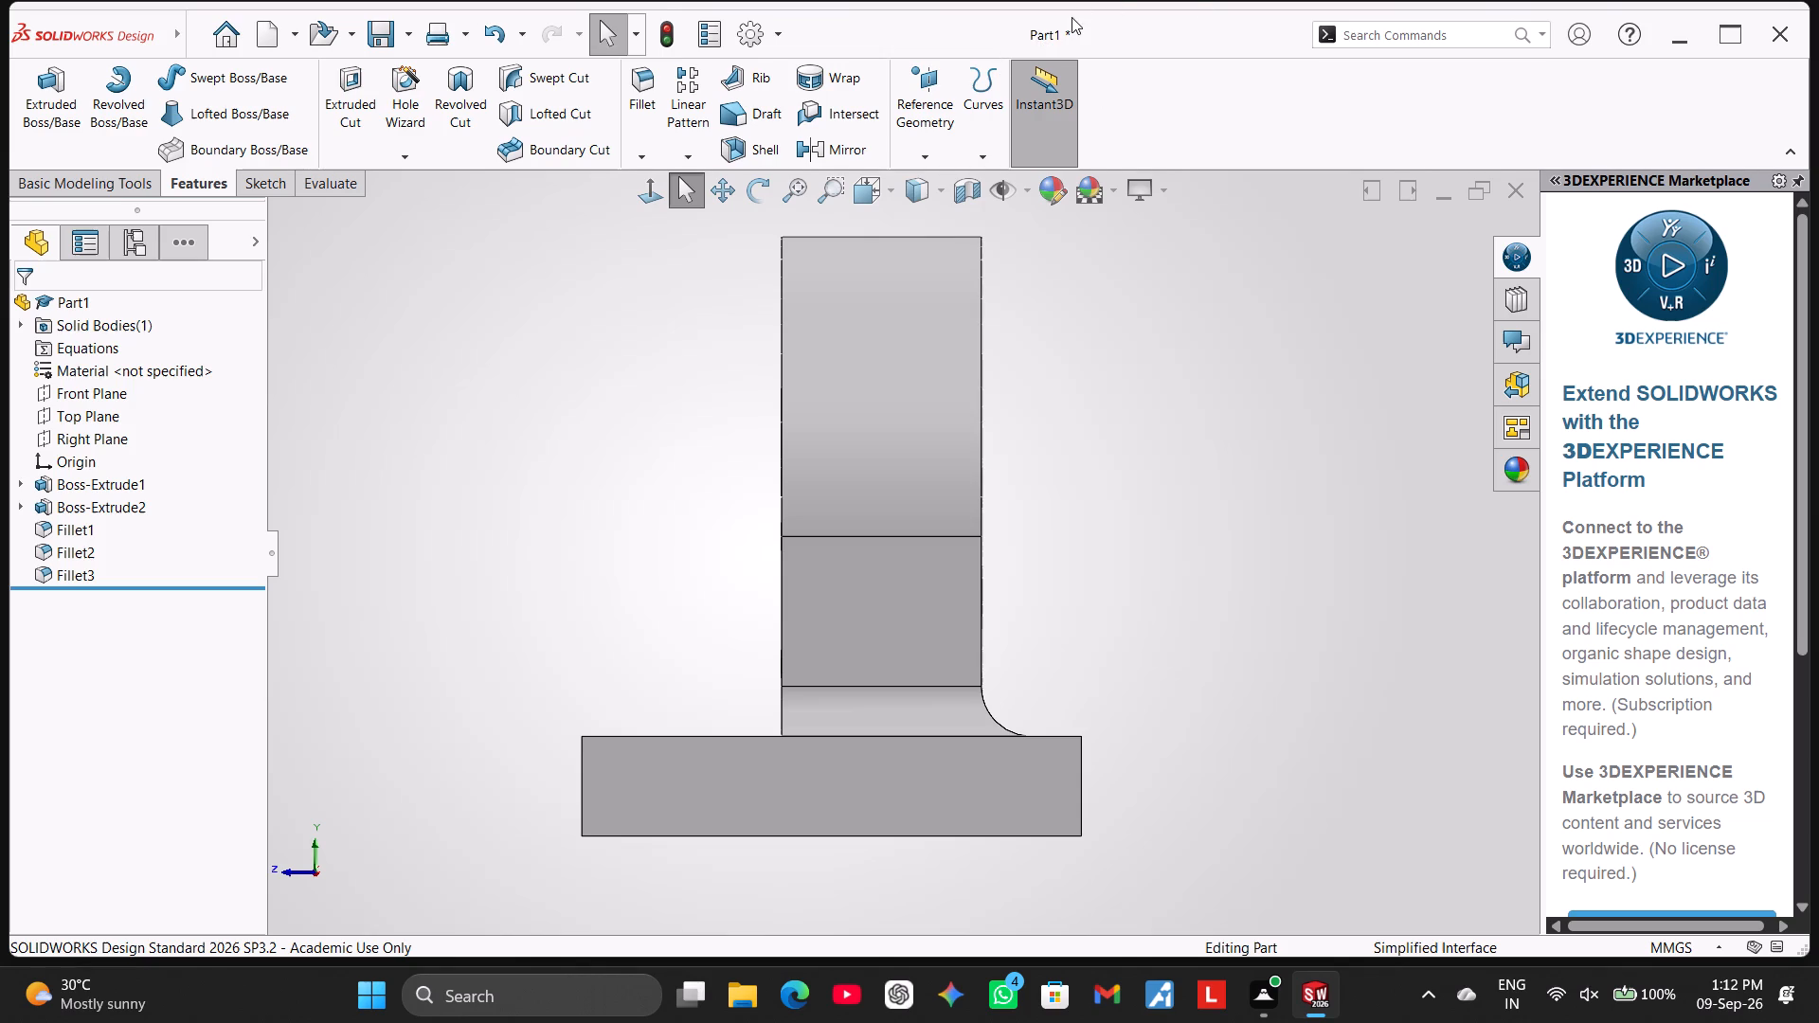
click(112, 392)
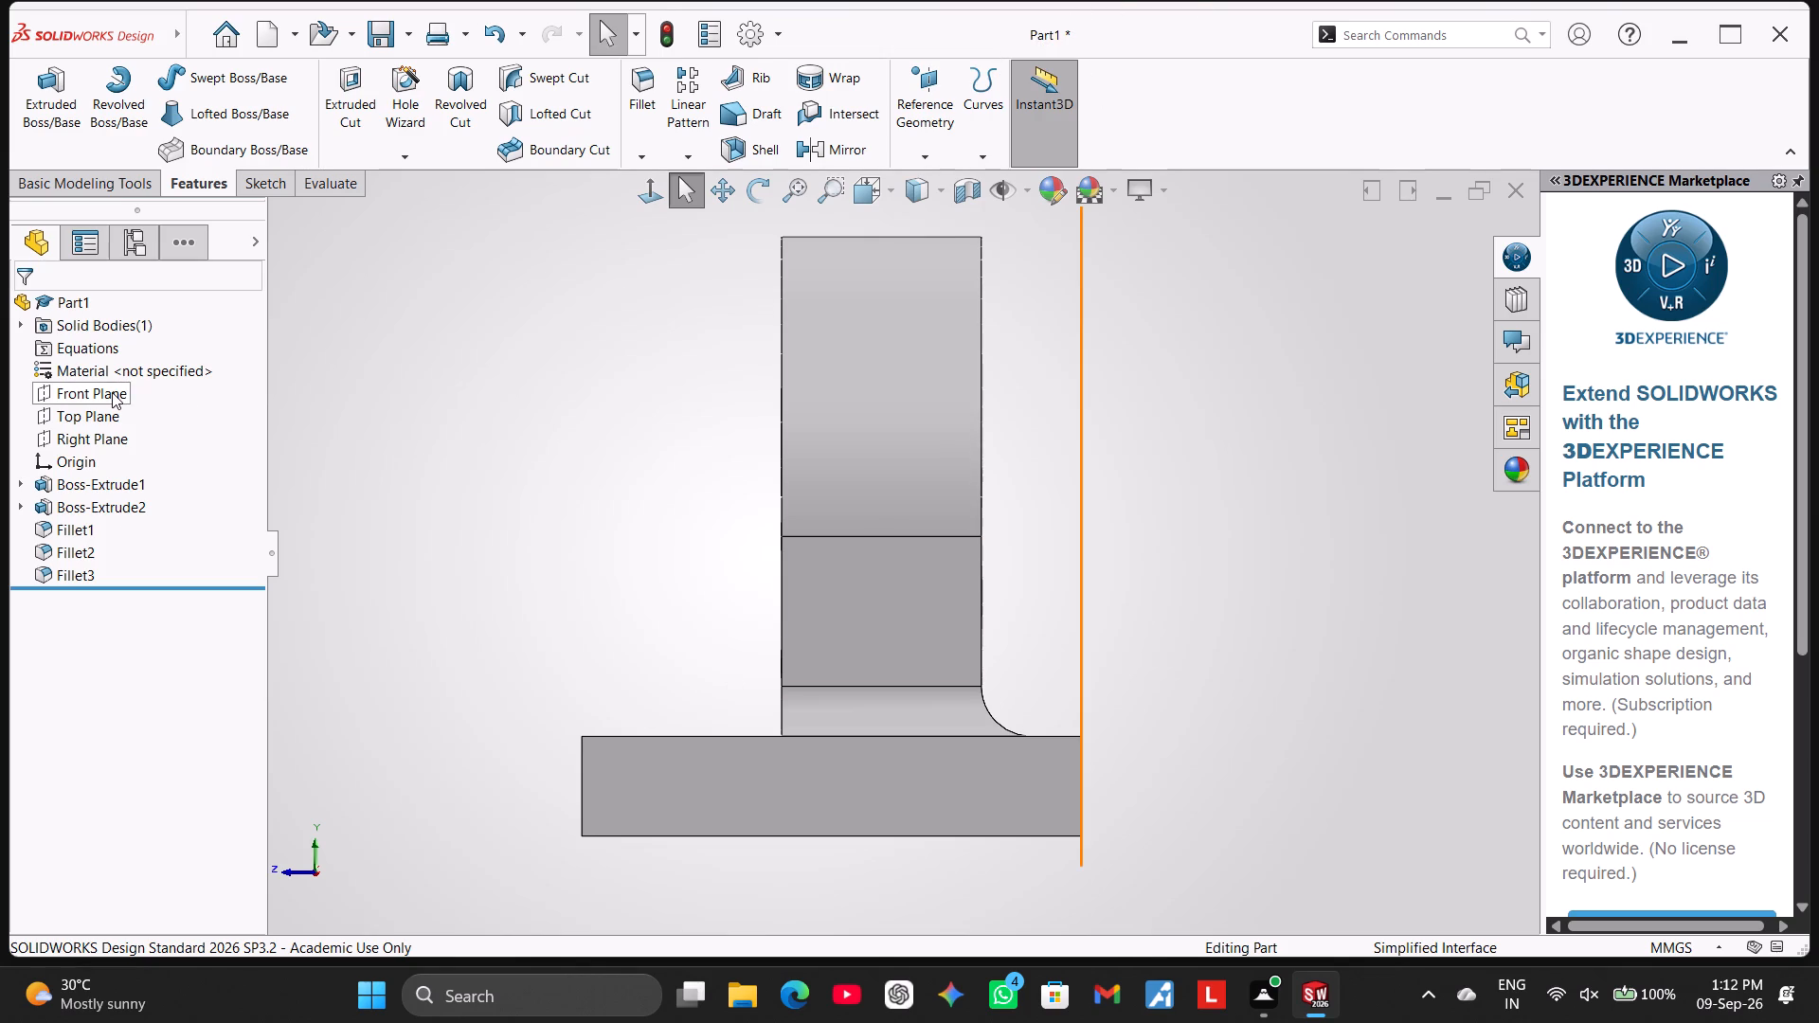
click(112, 474)
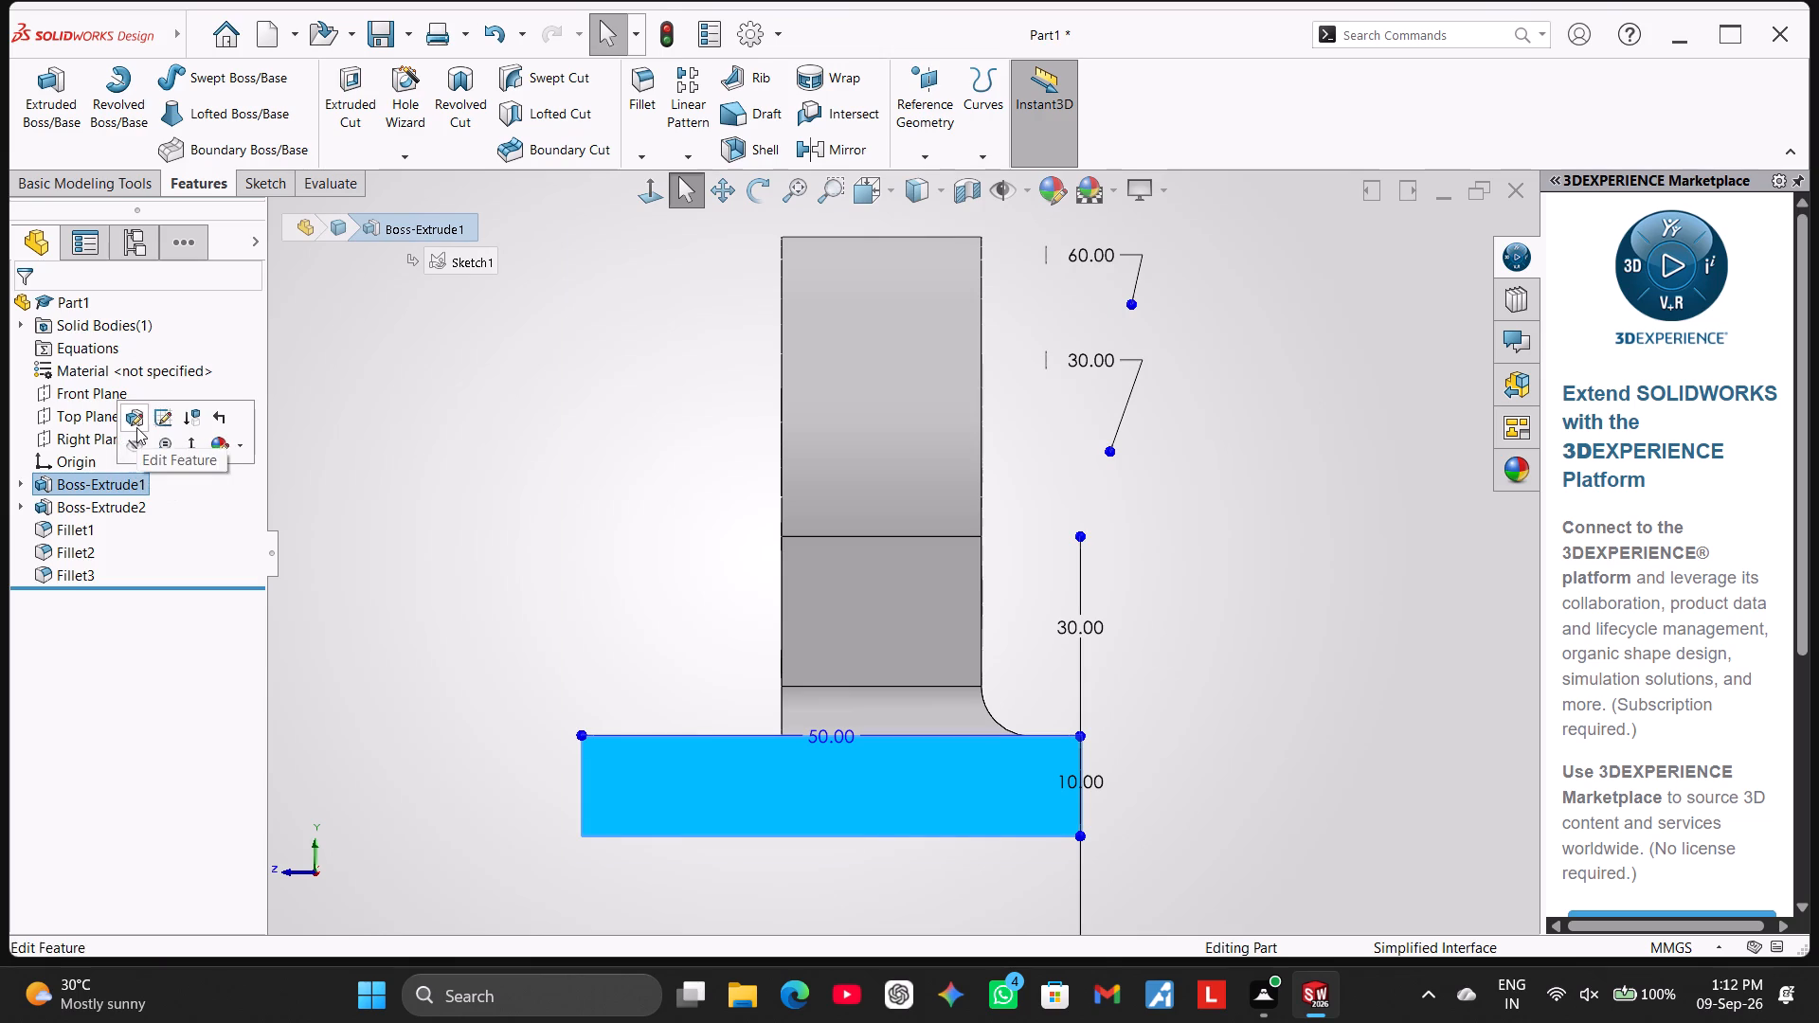
click(136, 427)
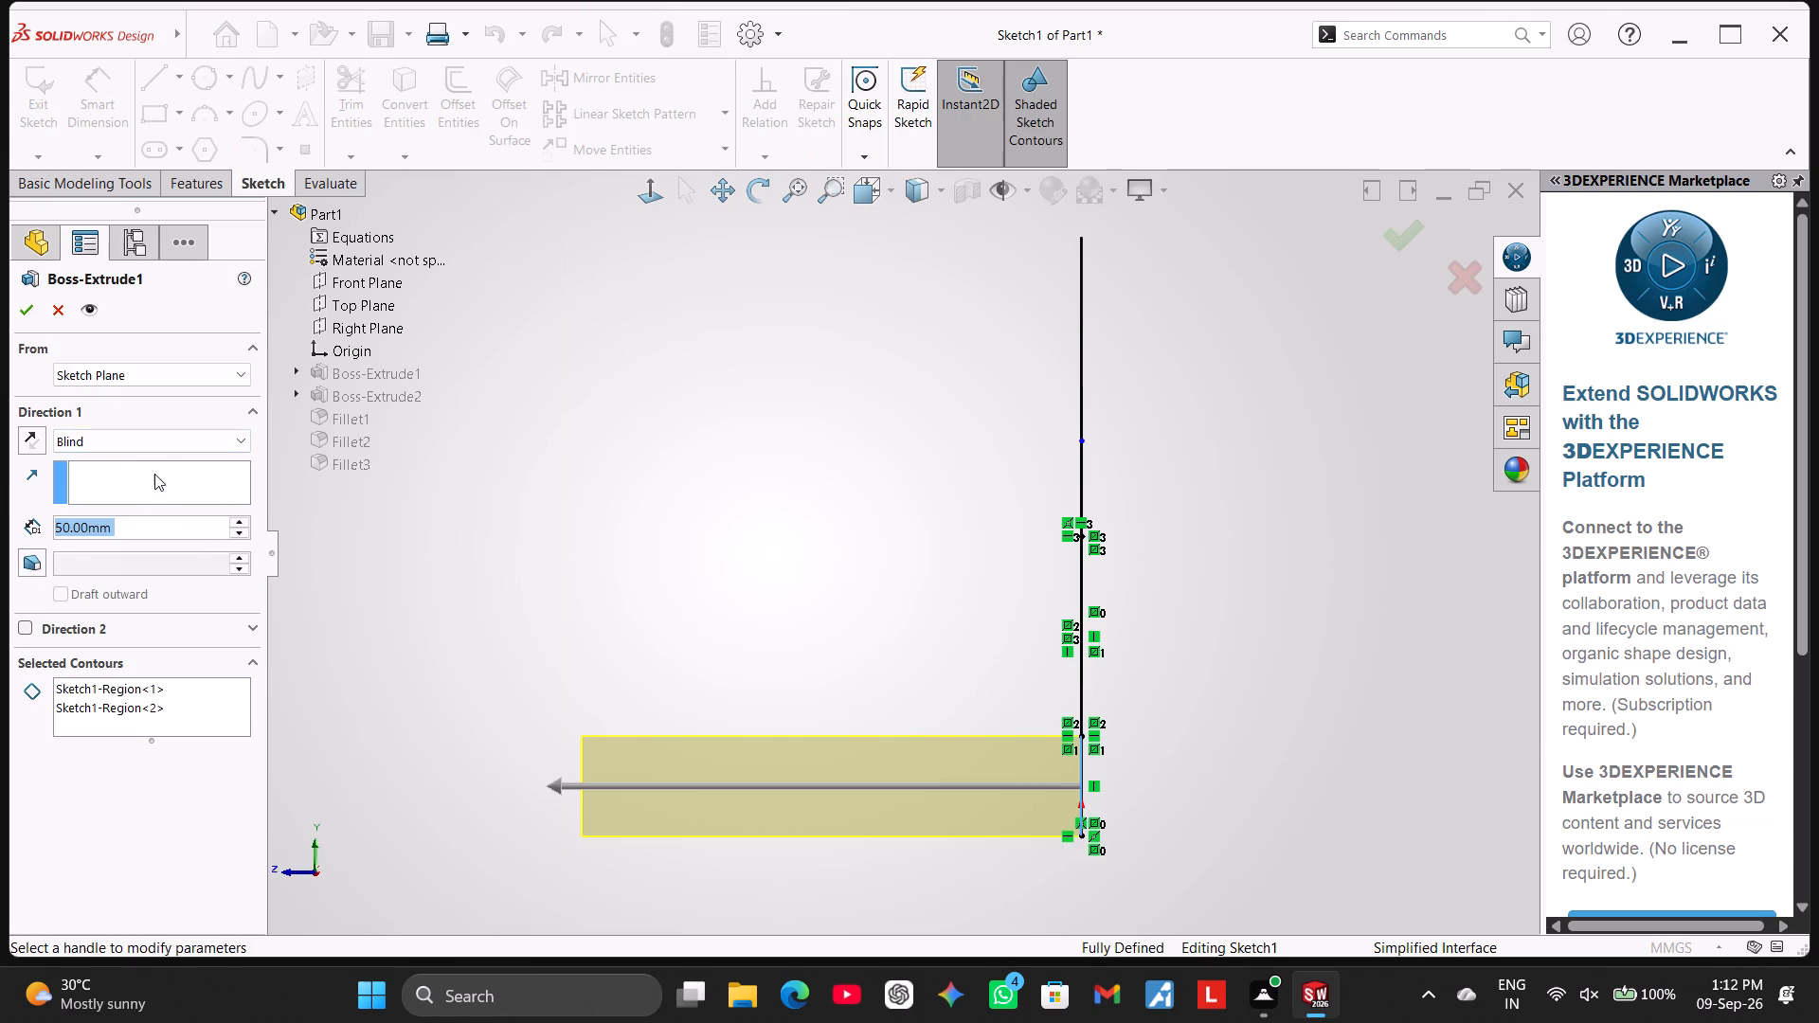
click(163, 444)
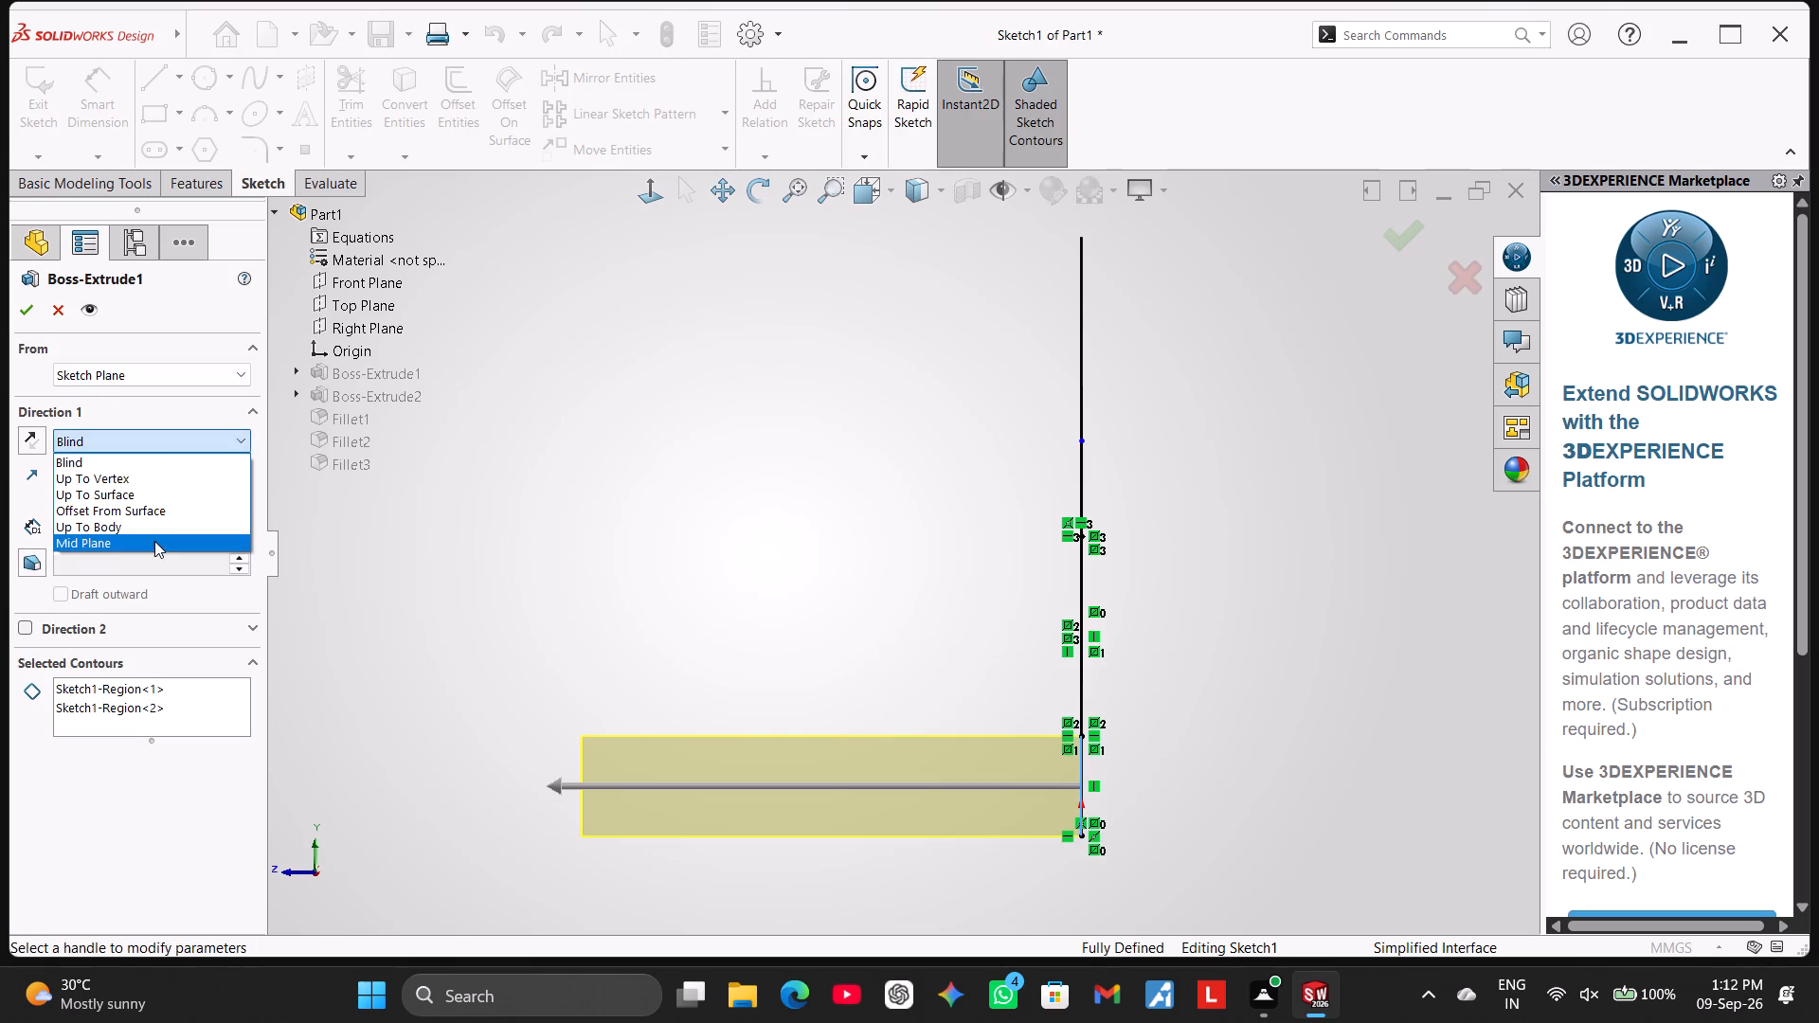
click(154, 541)
text(40)
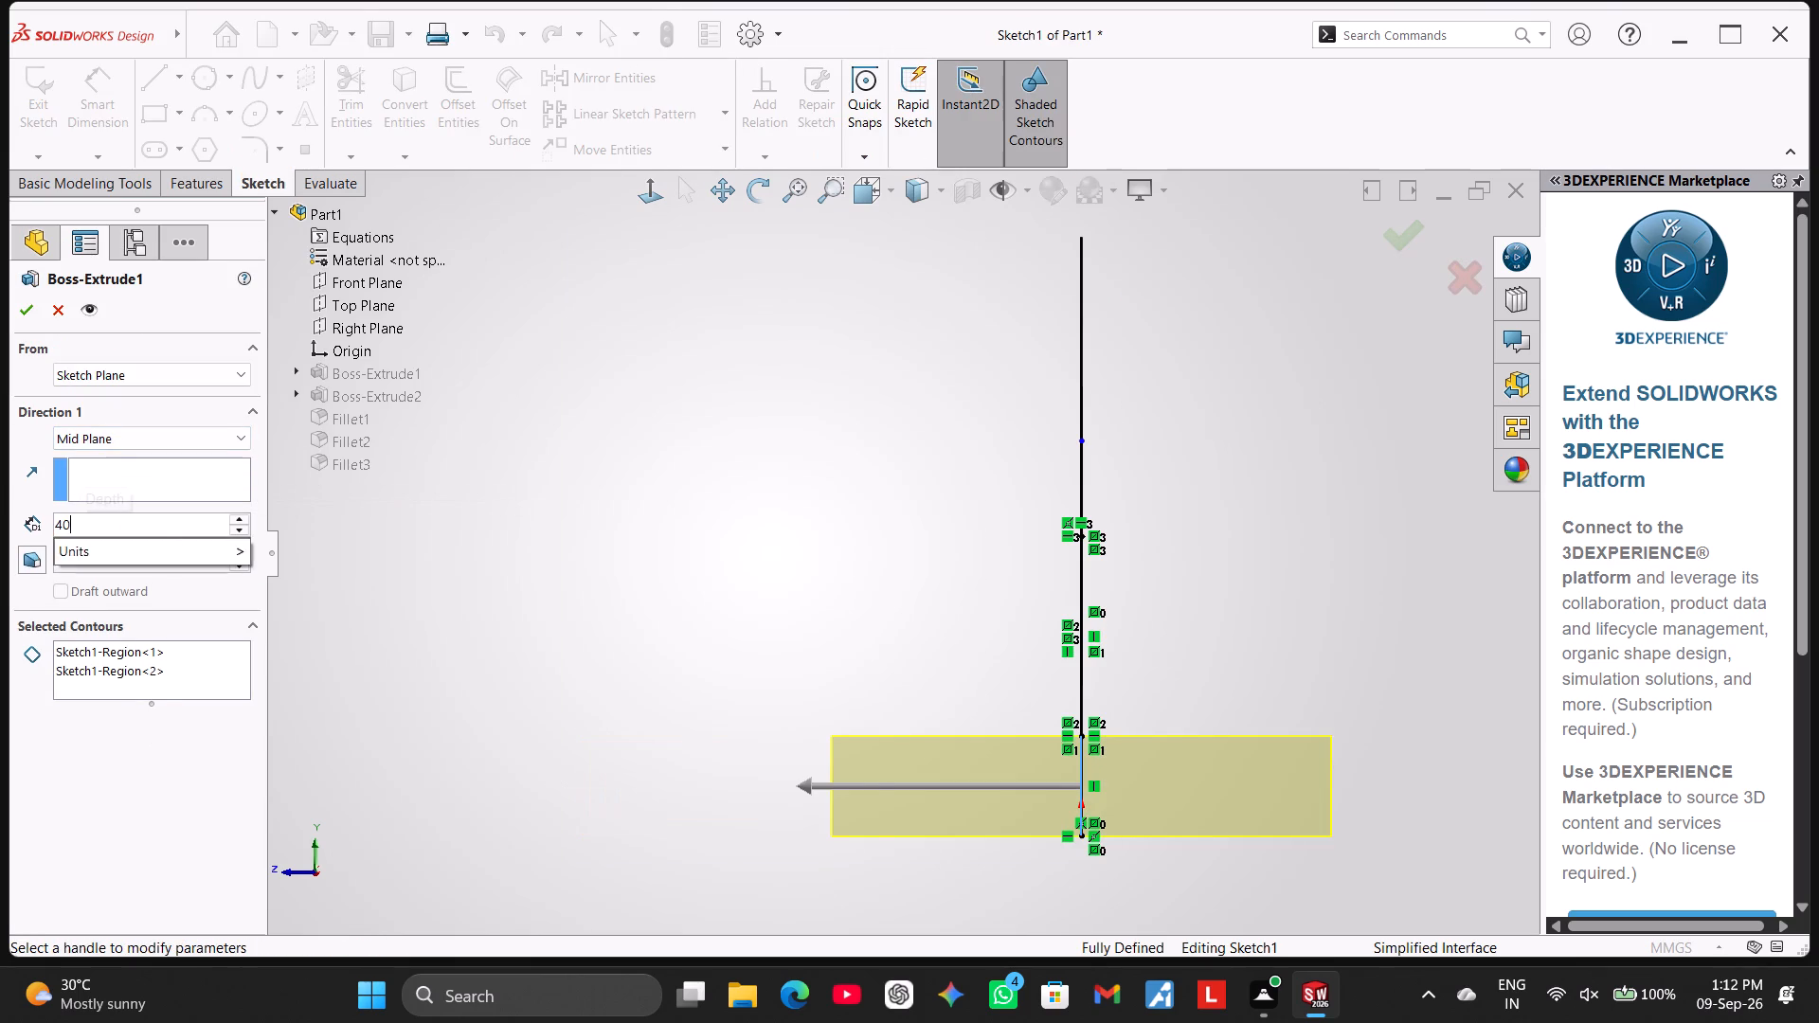
key(Return)
click(37, 303)
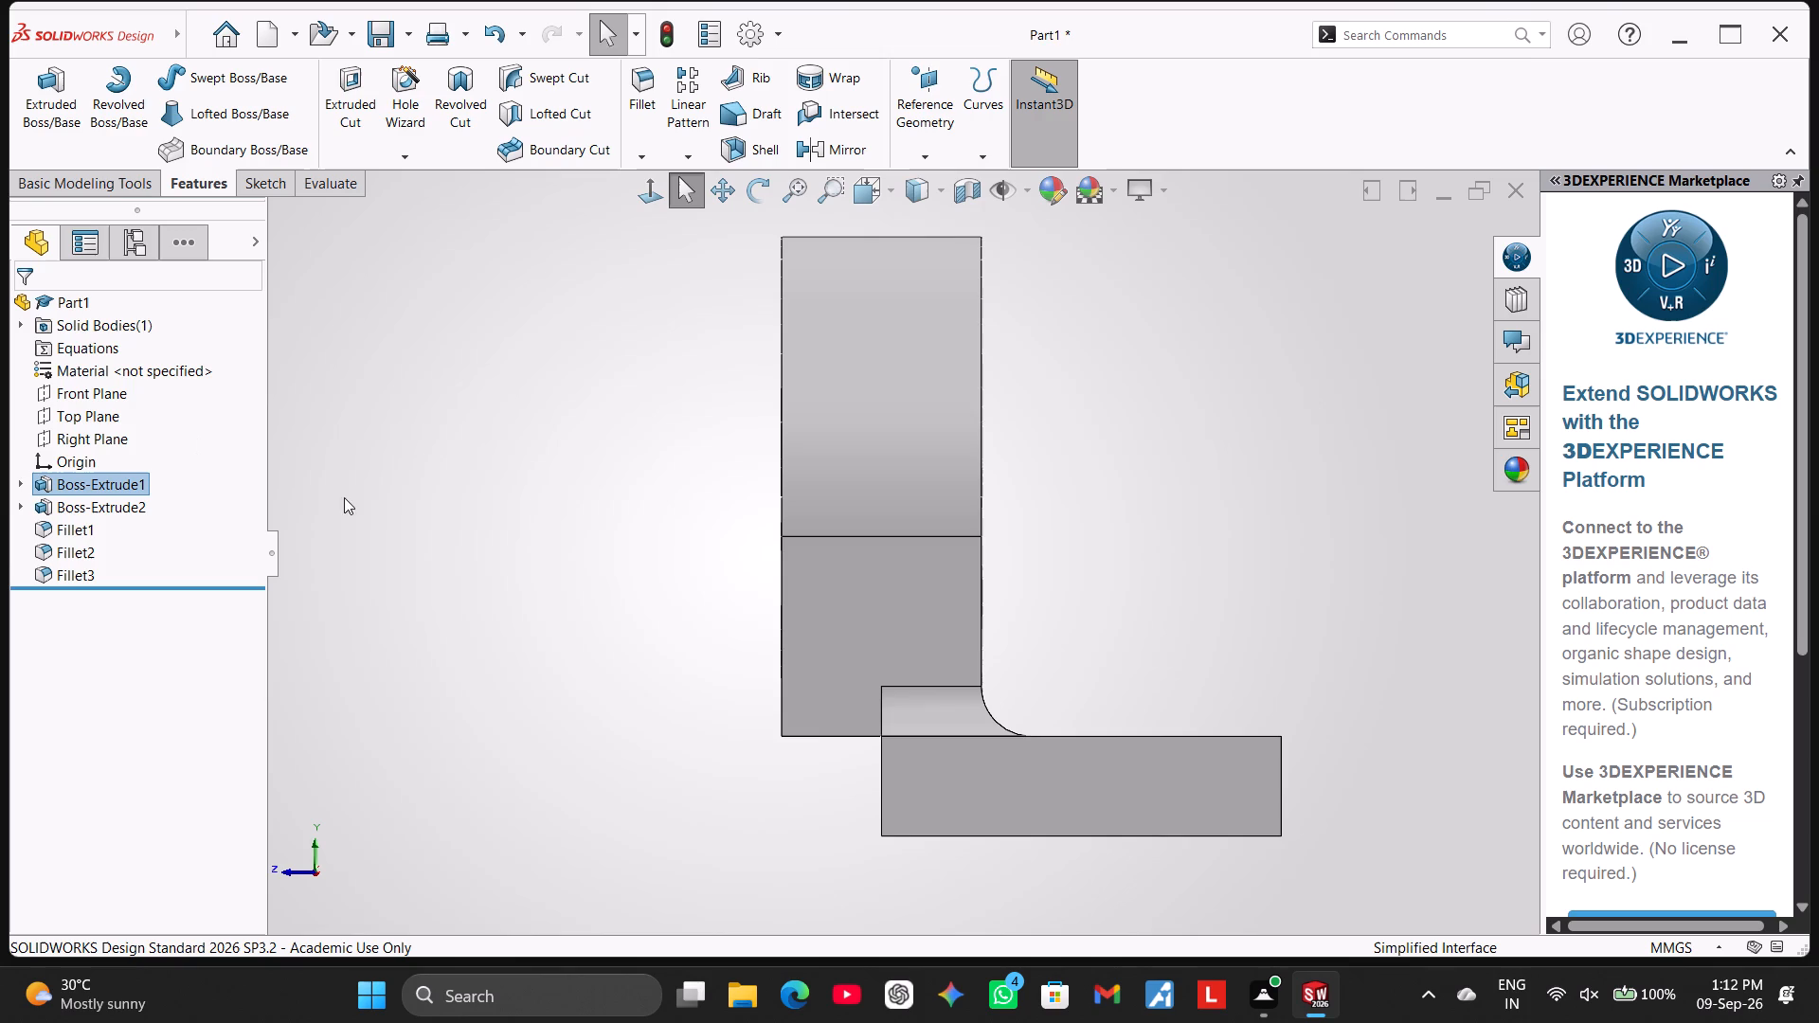
click(601, 597)
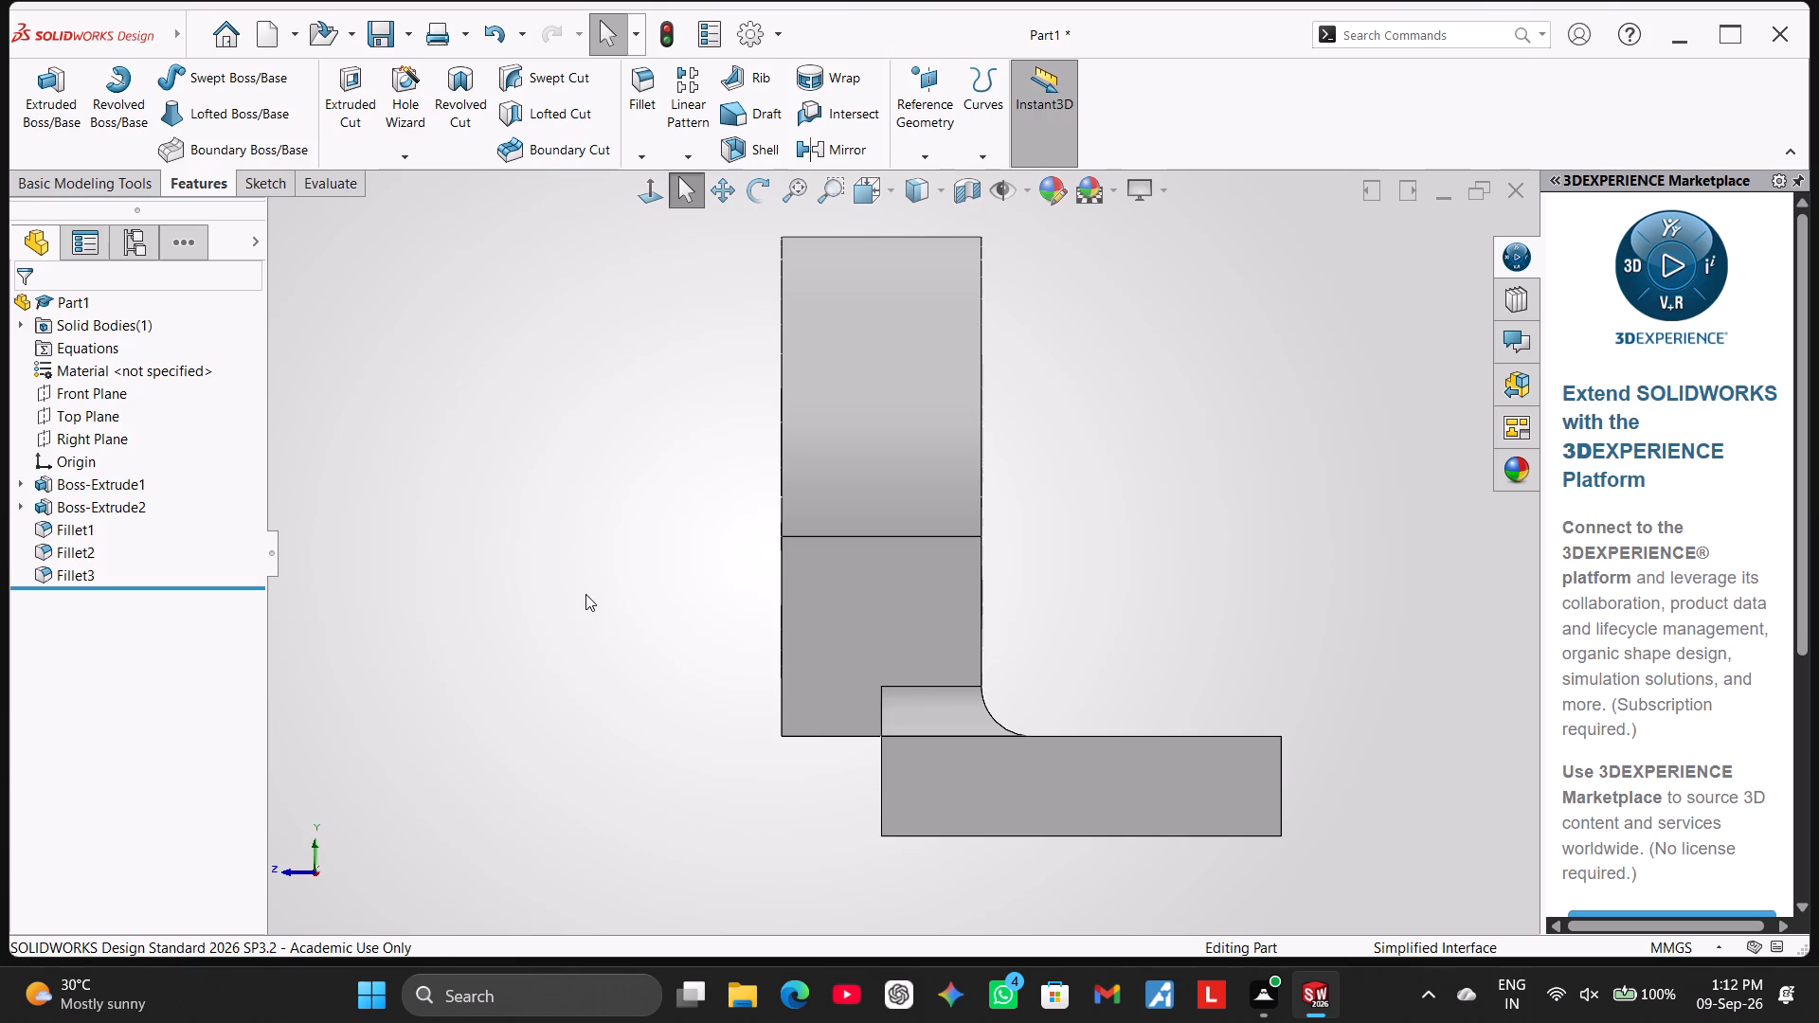
Edit the upright's extrusion so it starts from the Sketch Plane instead of an offset.
click(90, 505)
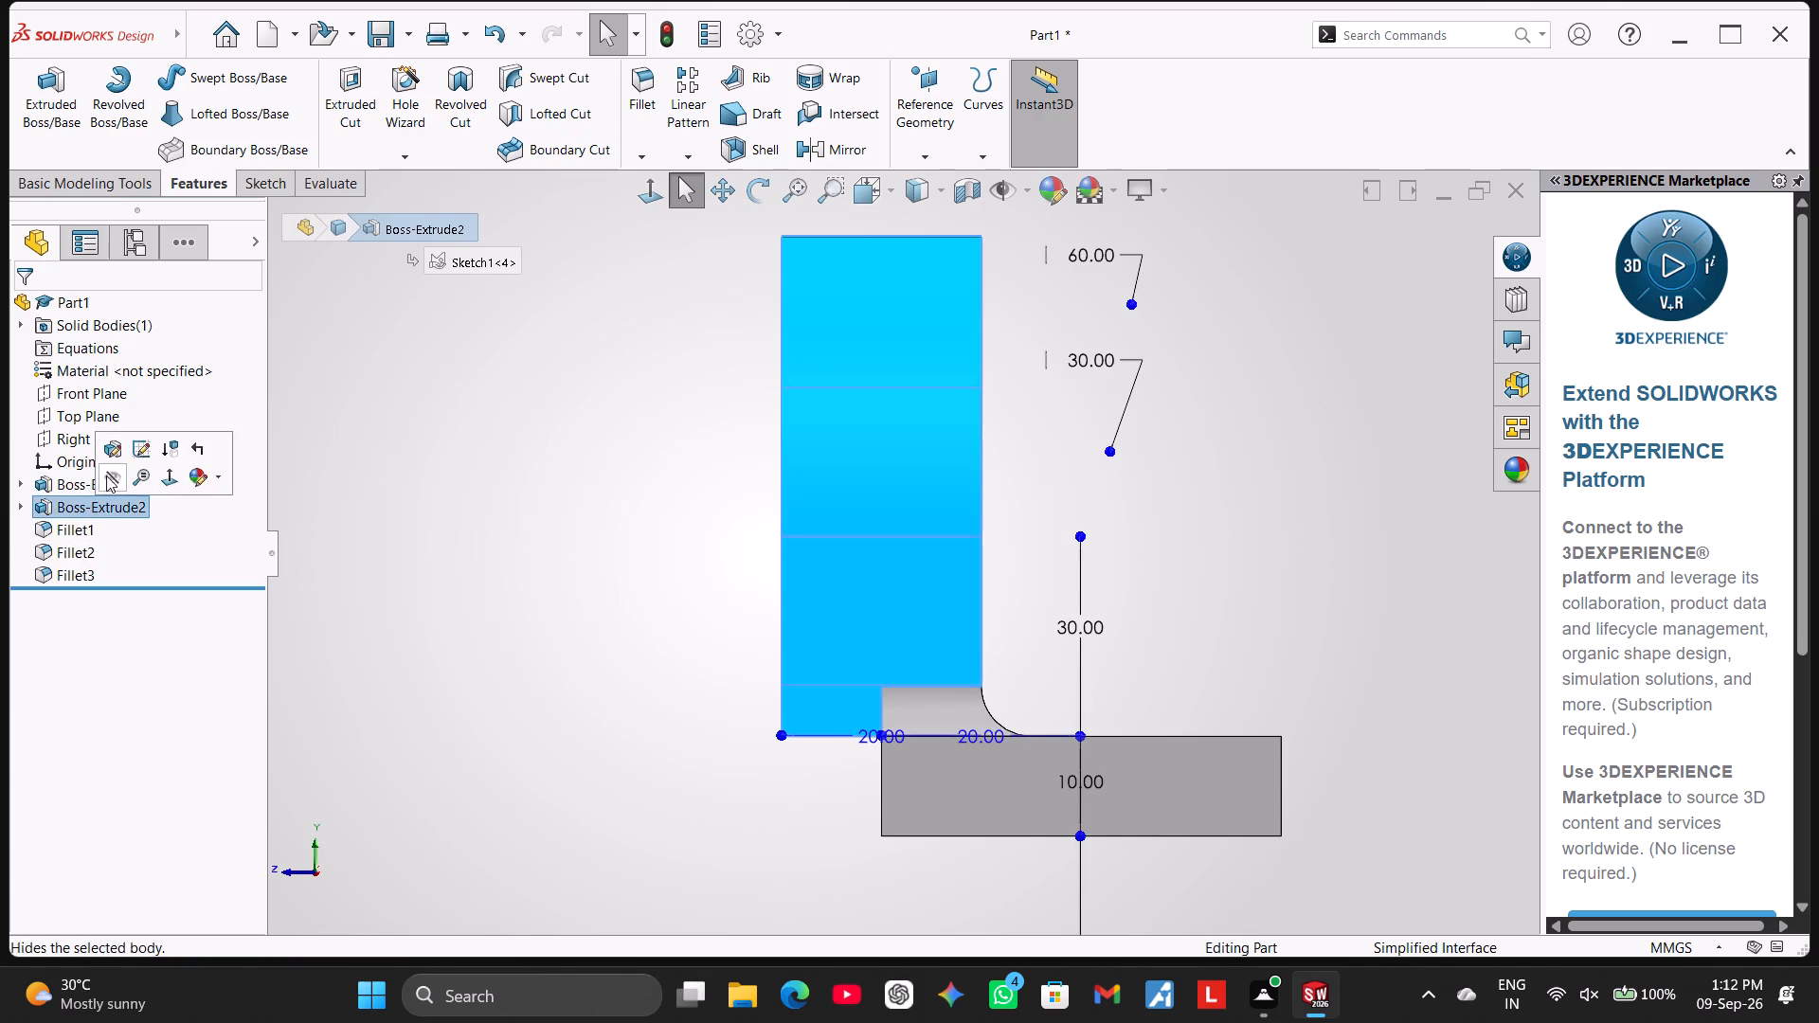
click(106, 452)
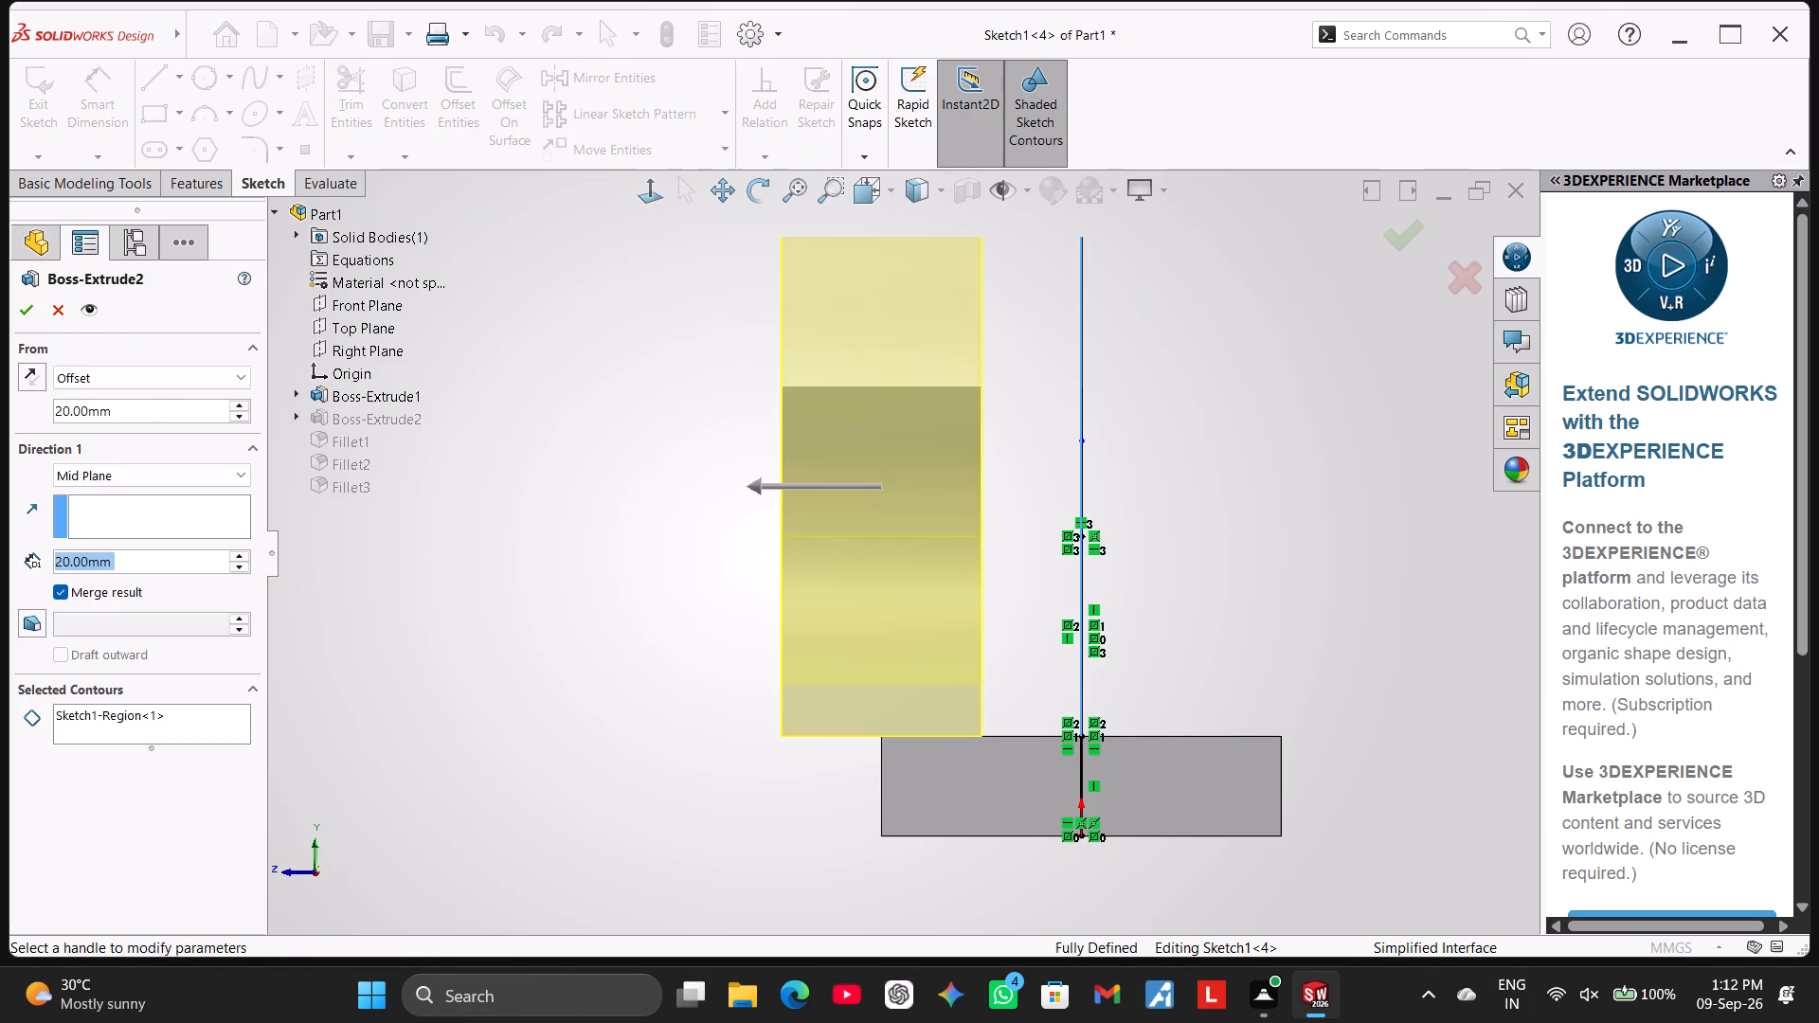
click(154, 385)
click(154, 395)
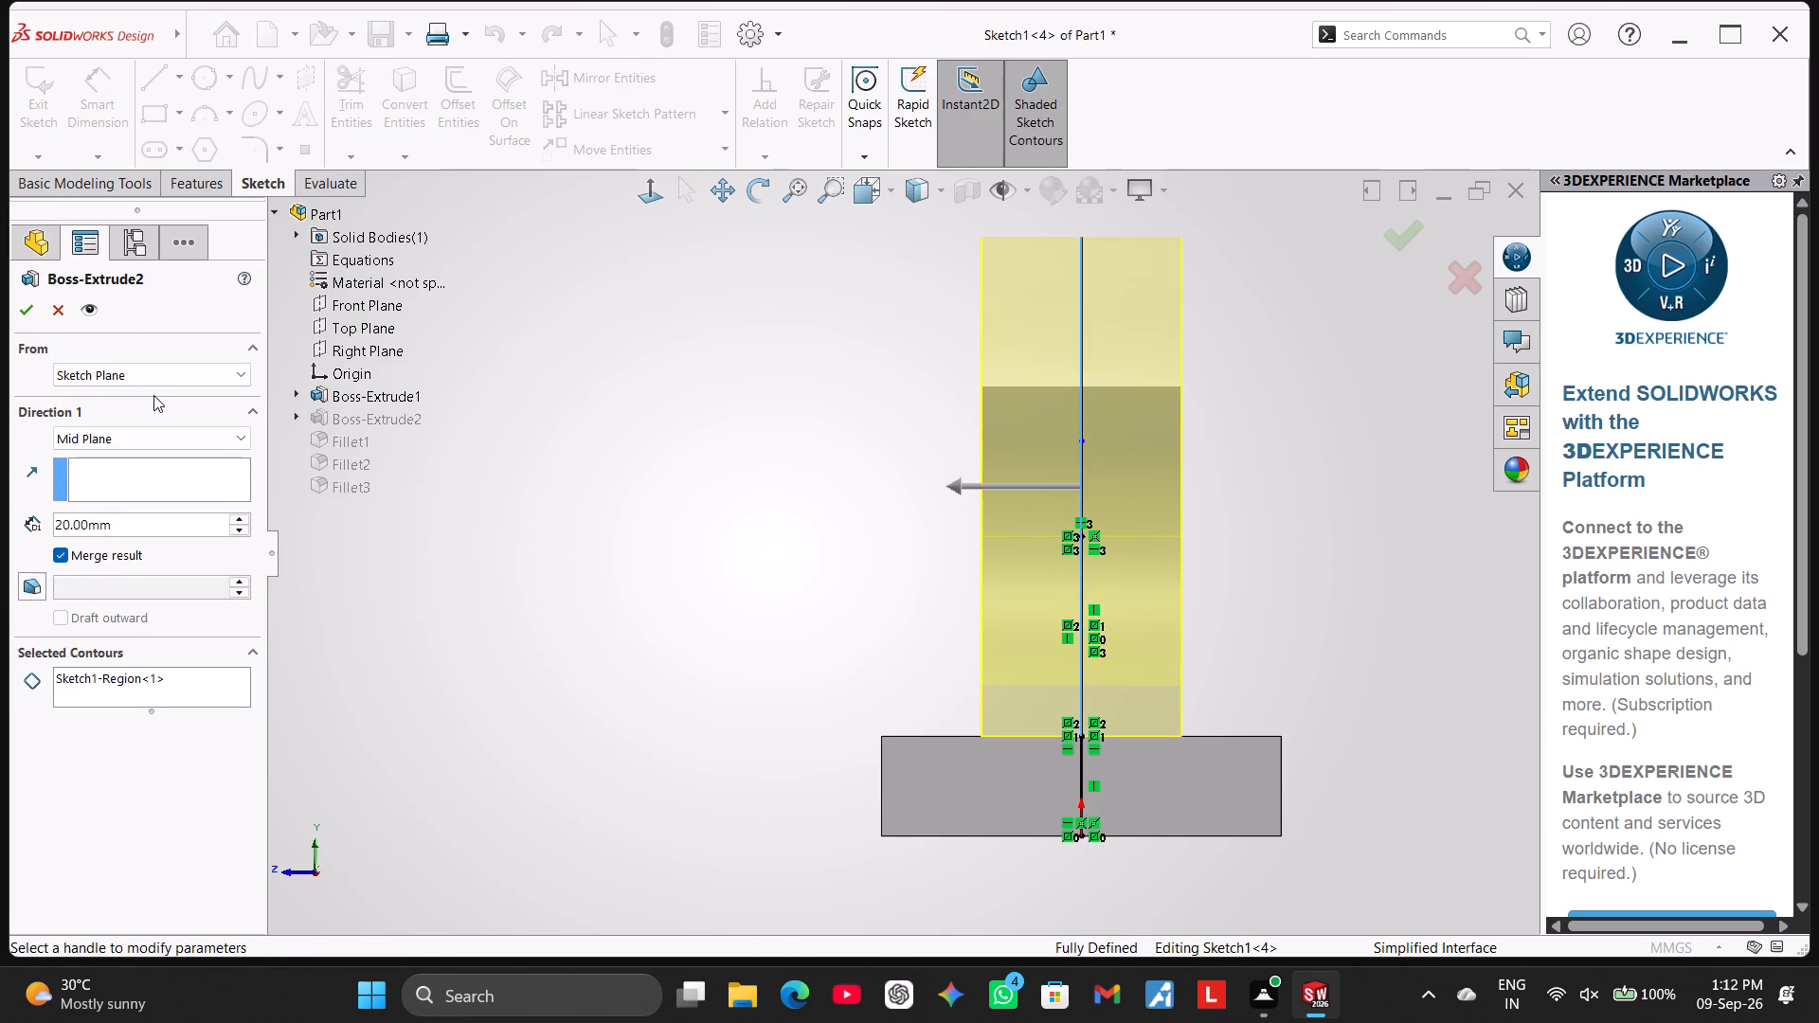
click(34, 309)
click(433, 564)
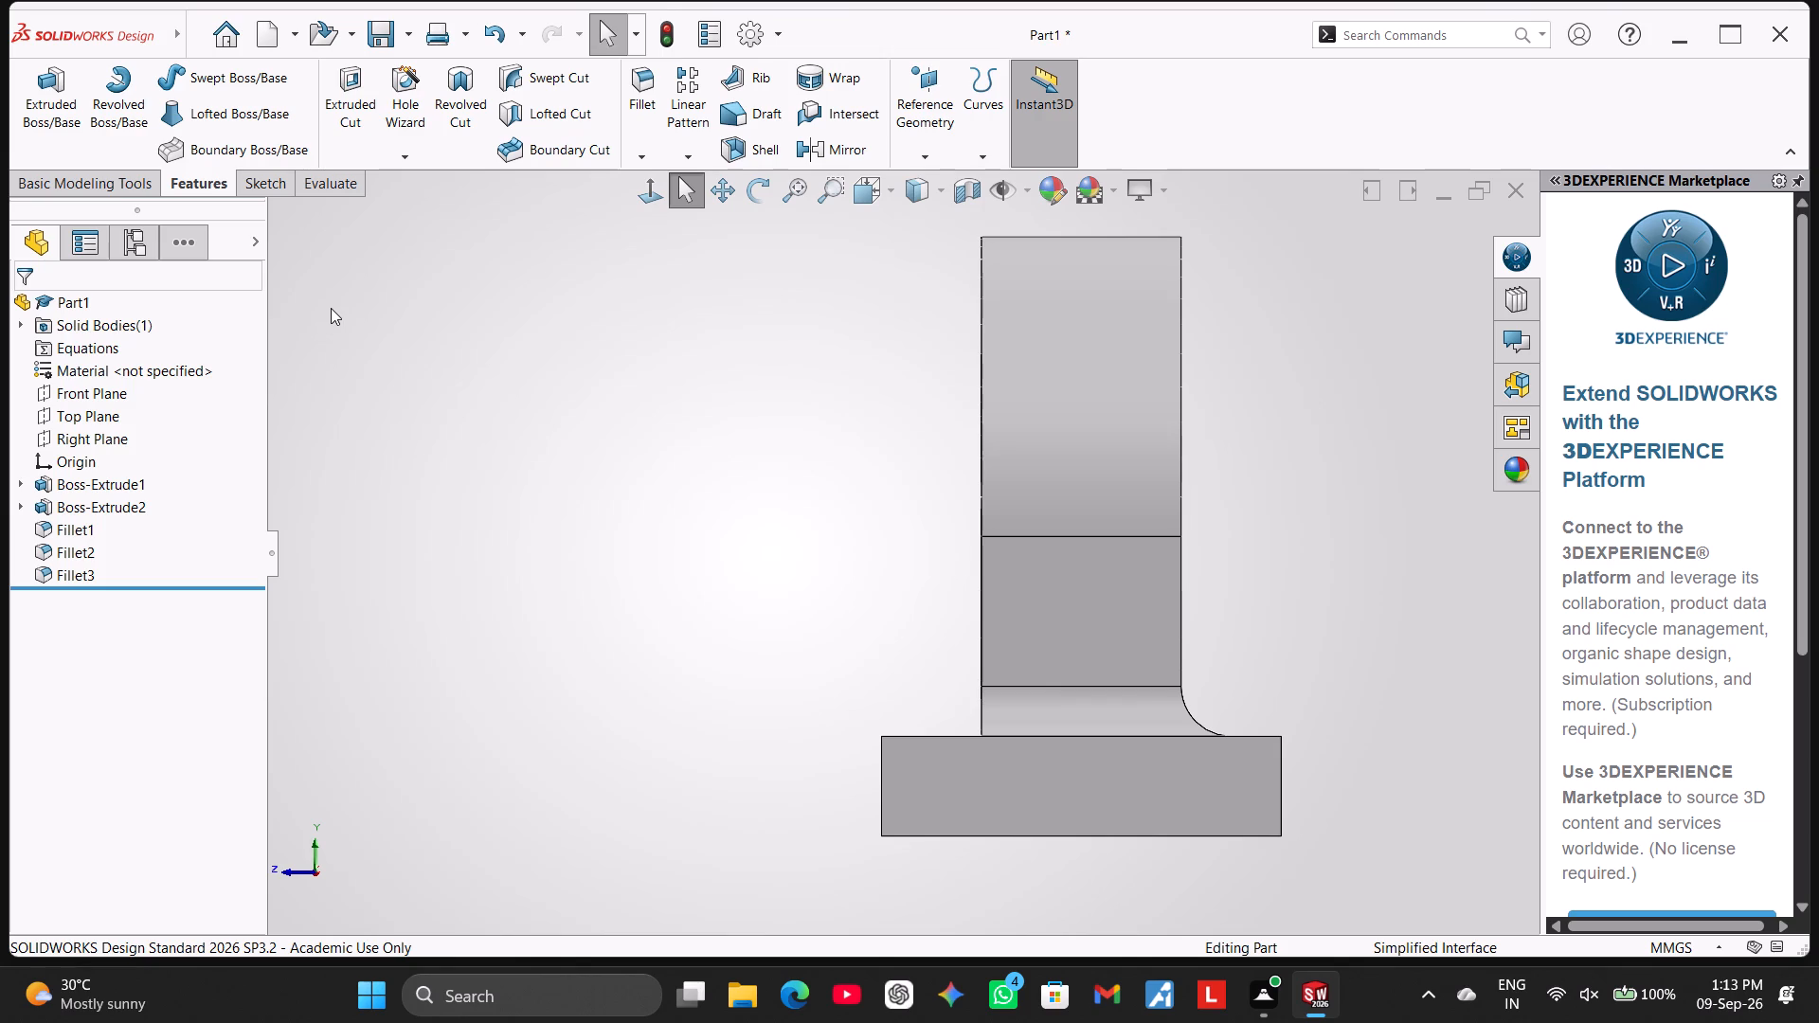
Open the base extrusion's profile sketch for editing and delete the 30 mm height dimension from the bottom edge to the hole centre.
middle_drag(467, 467, 547, 484)
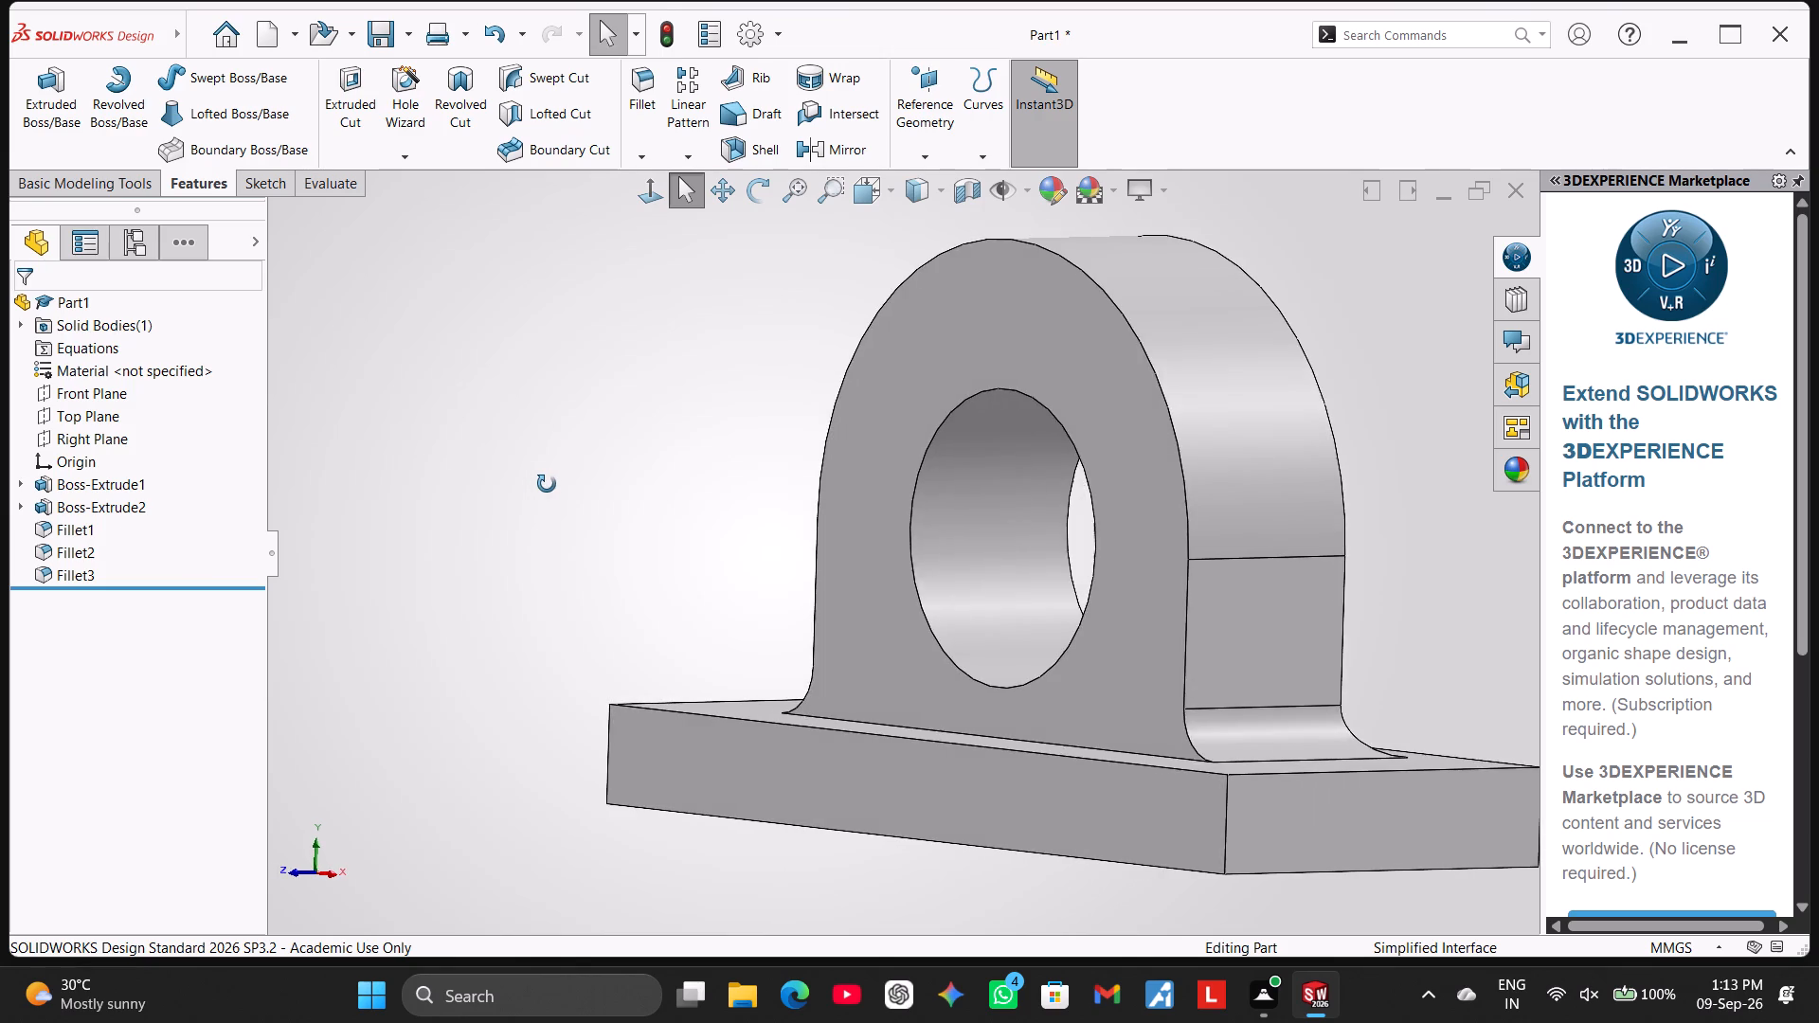
middle_drag(547, 484, 602, 510)
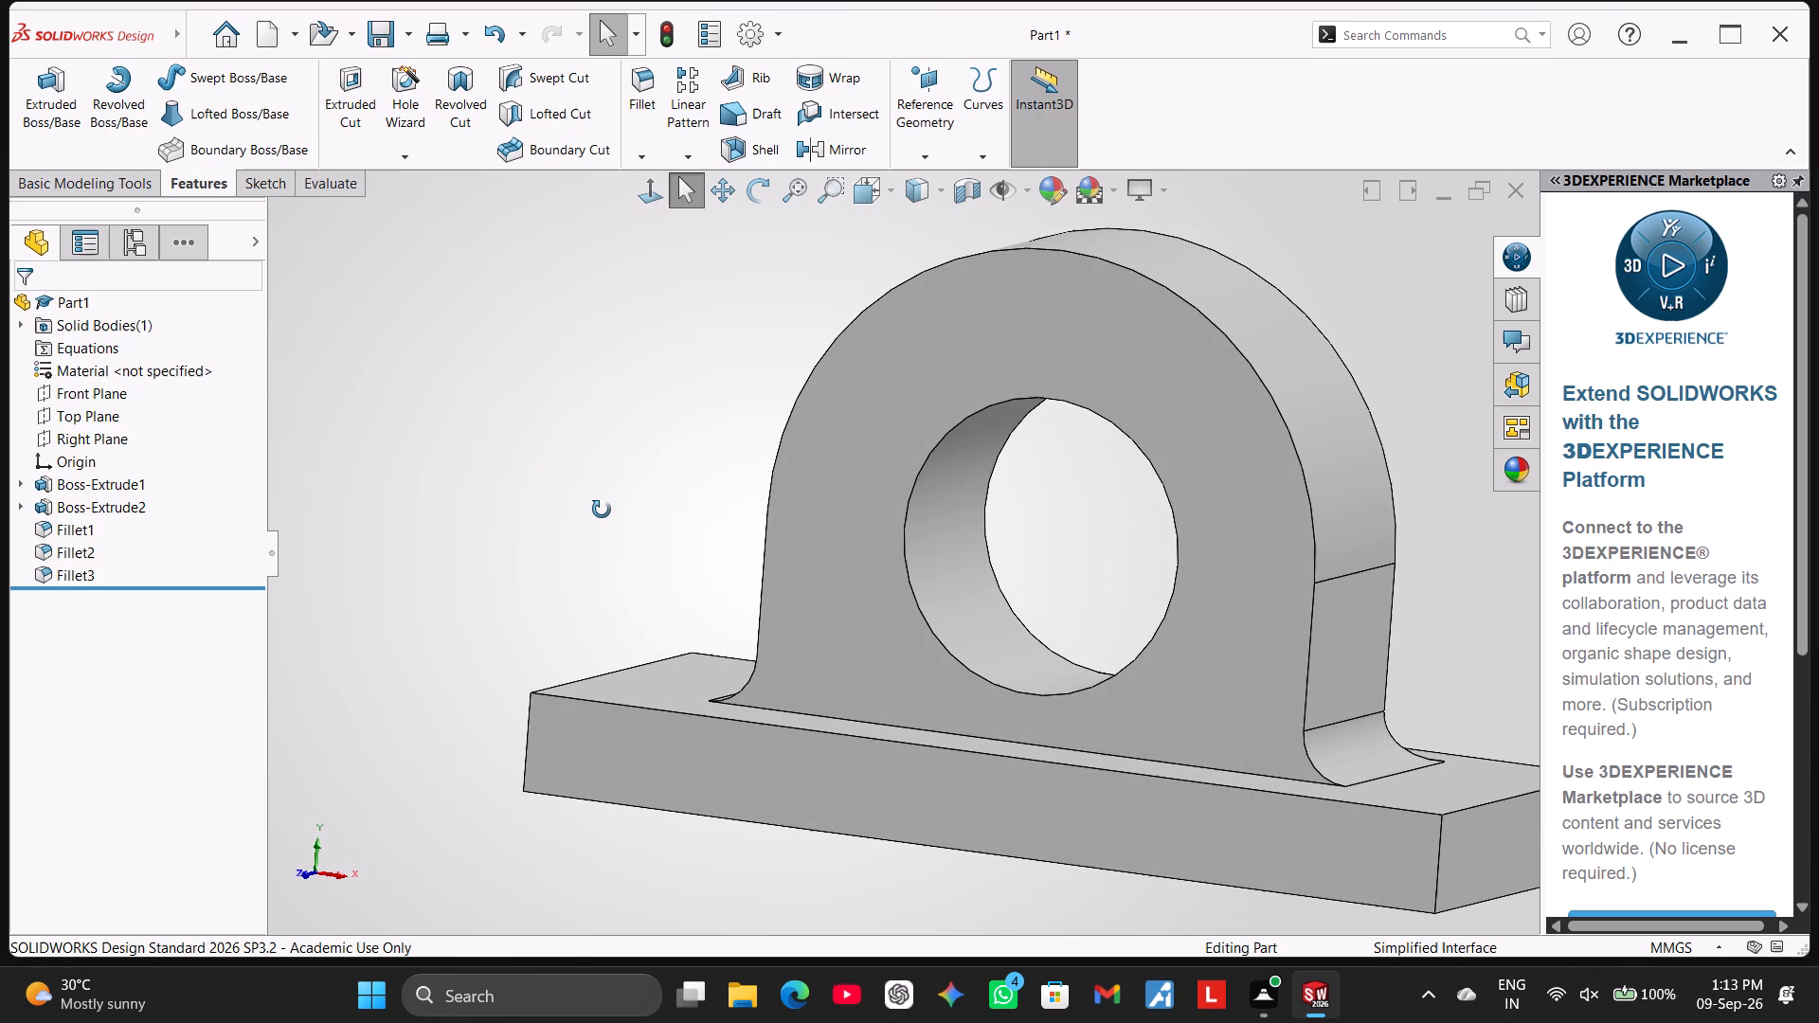
middle_drag(602, 510, 668, 532)
middle_drag(614, 488, 607, 476)
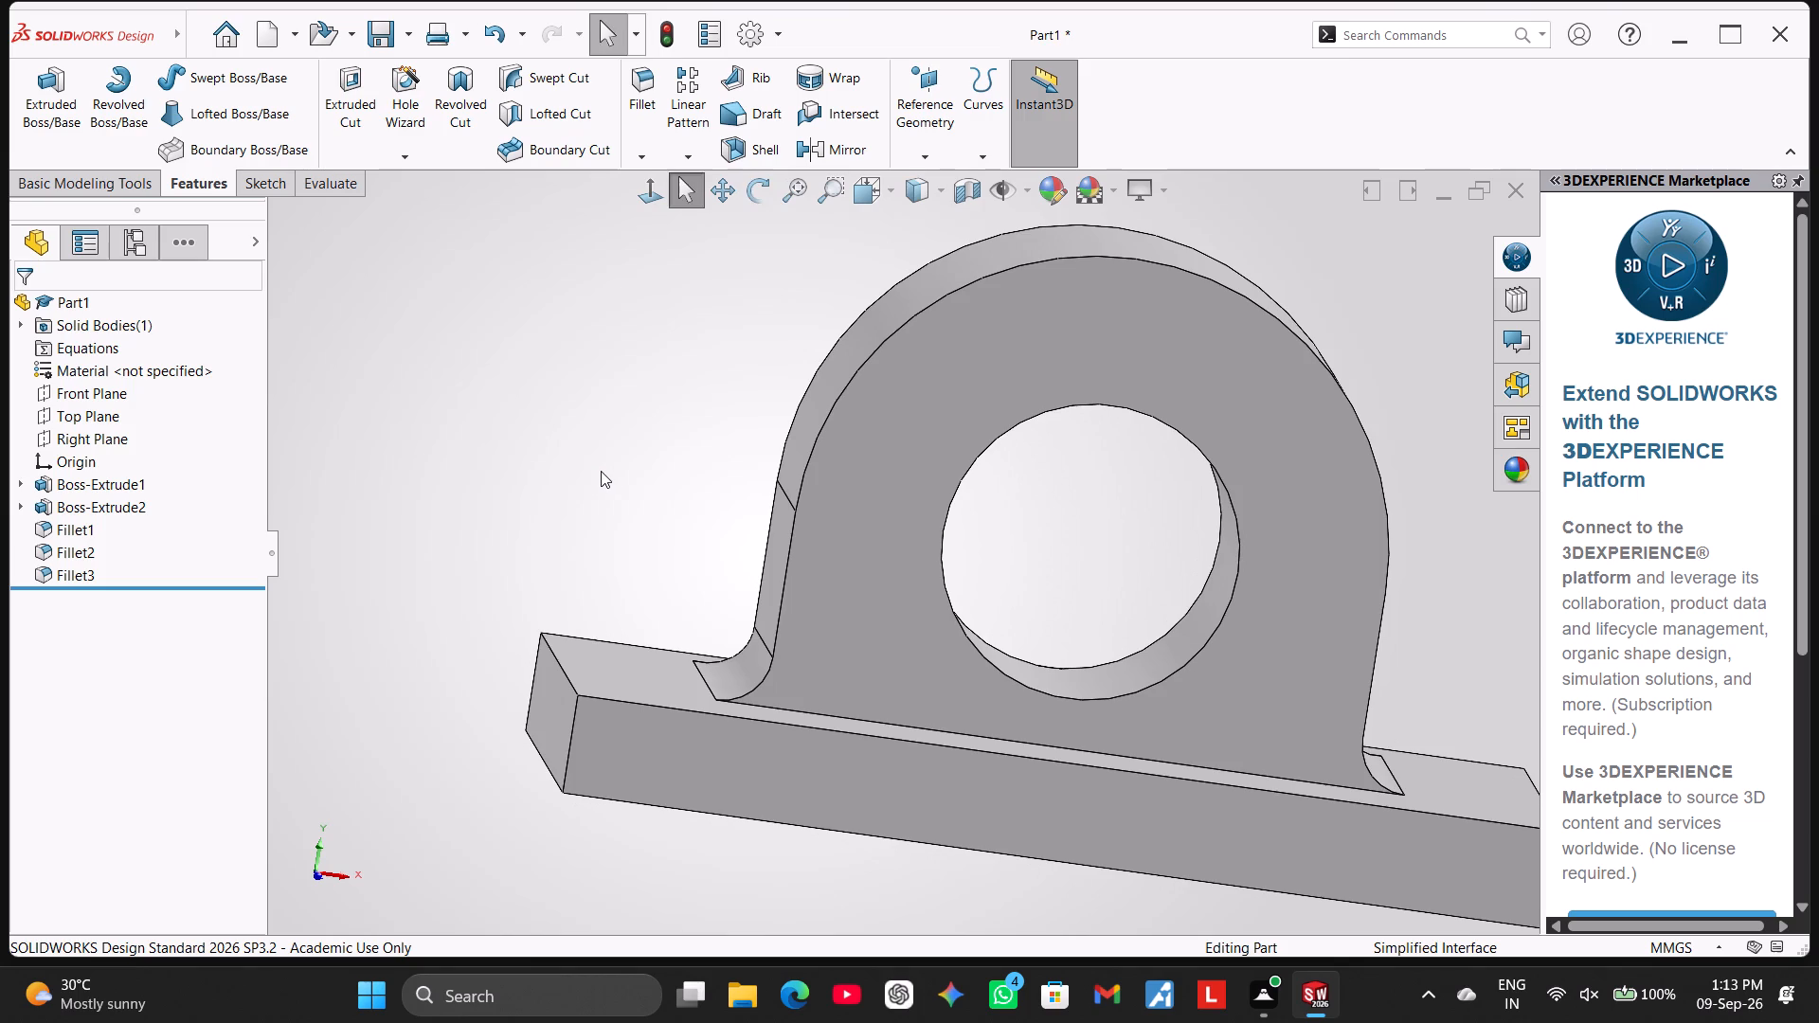
middle_drag(601, 471, 582, 440)
scroll(582, 440, up, 1)
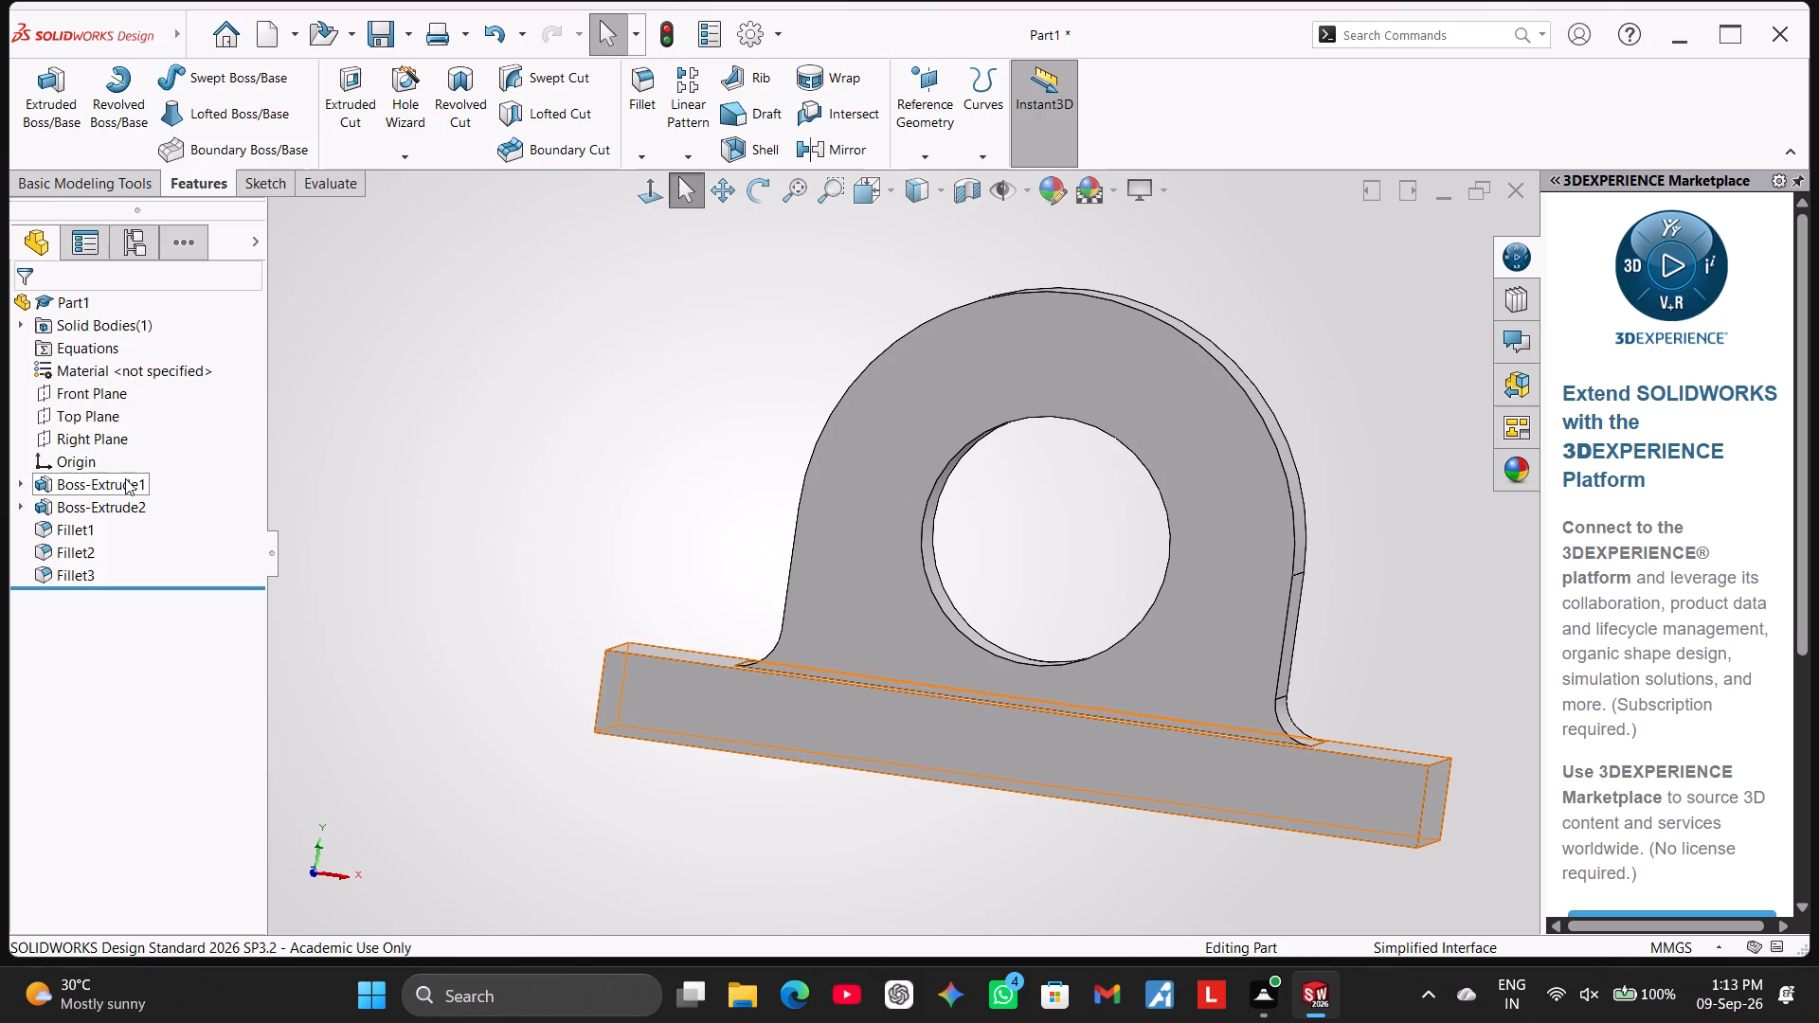
click(18, 486)
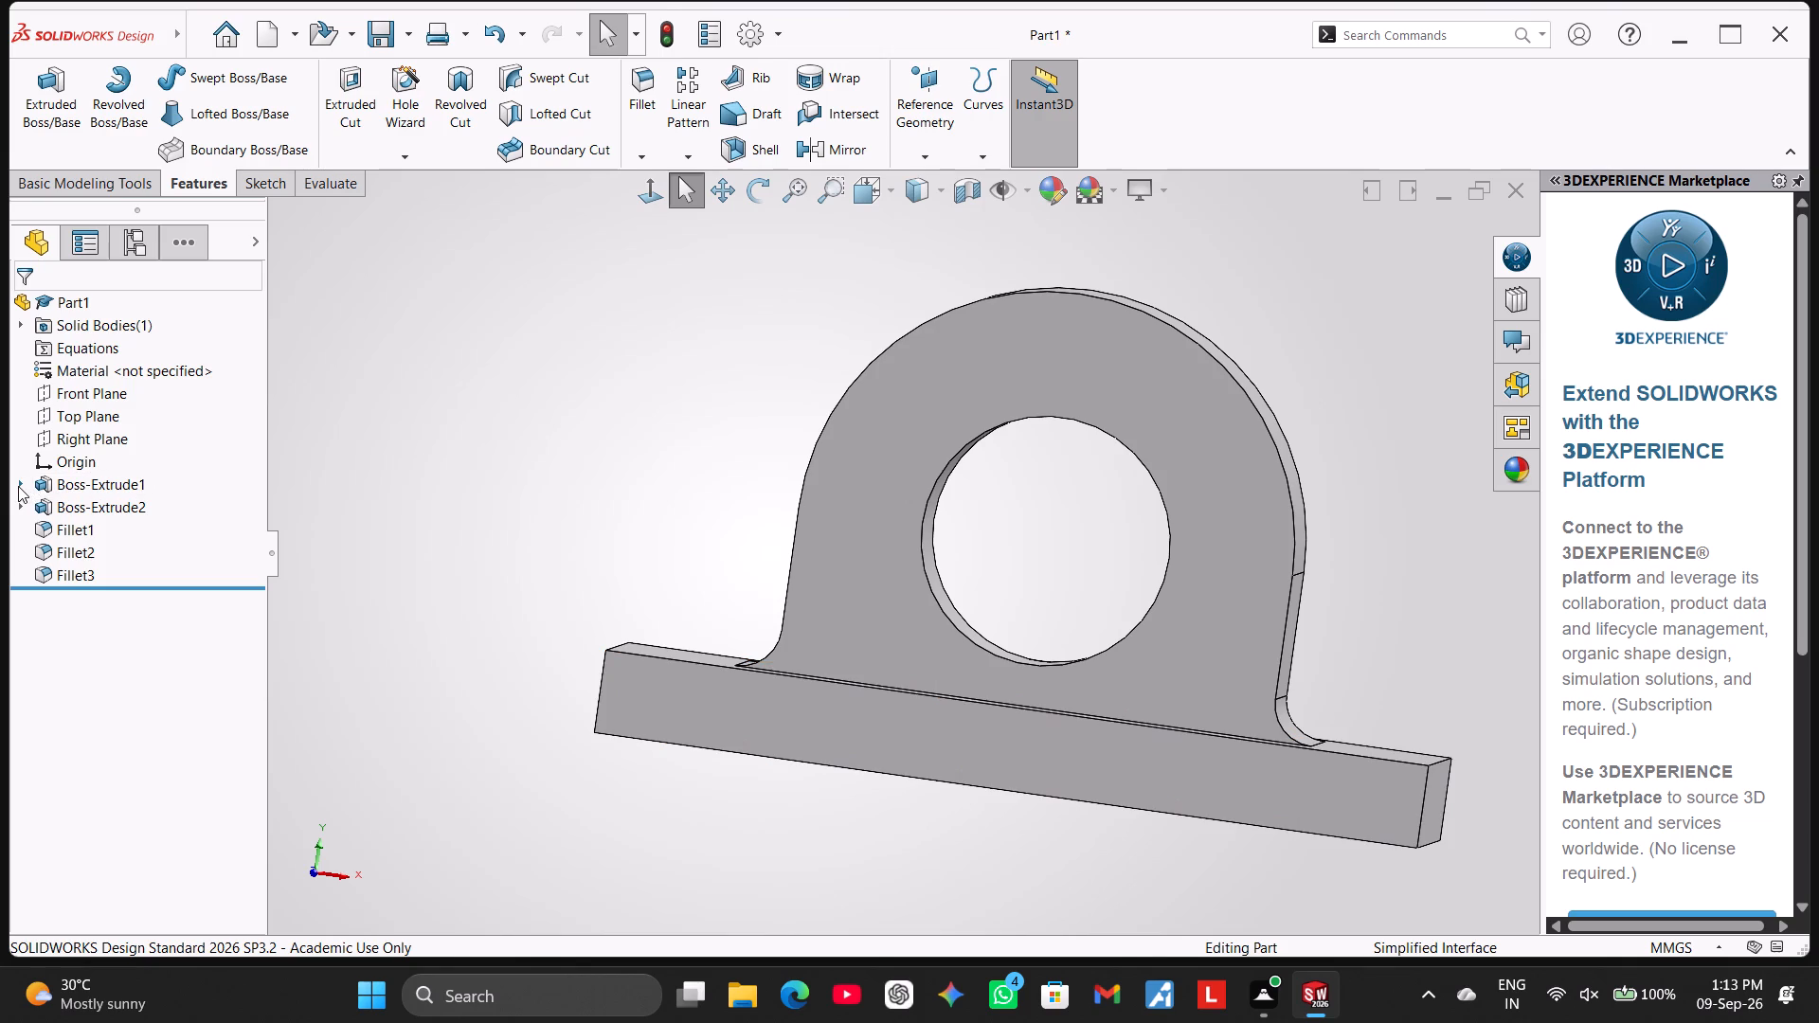
click(74, 510)
click(99, 461)
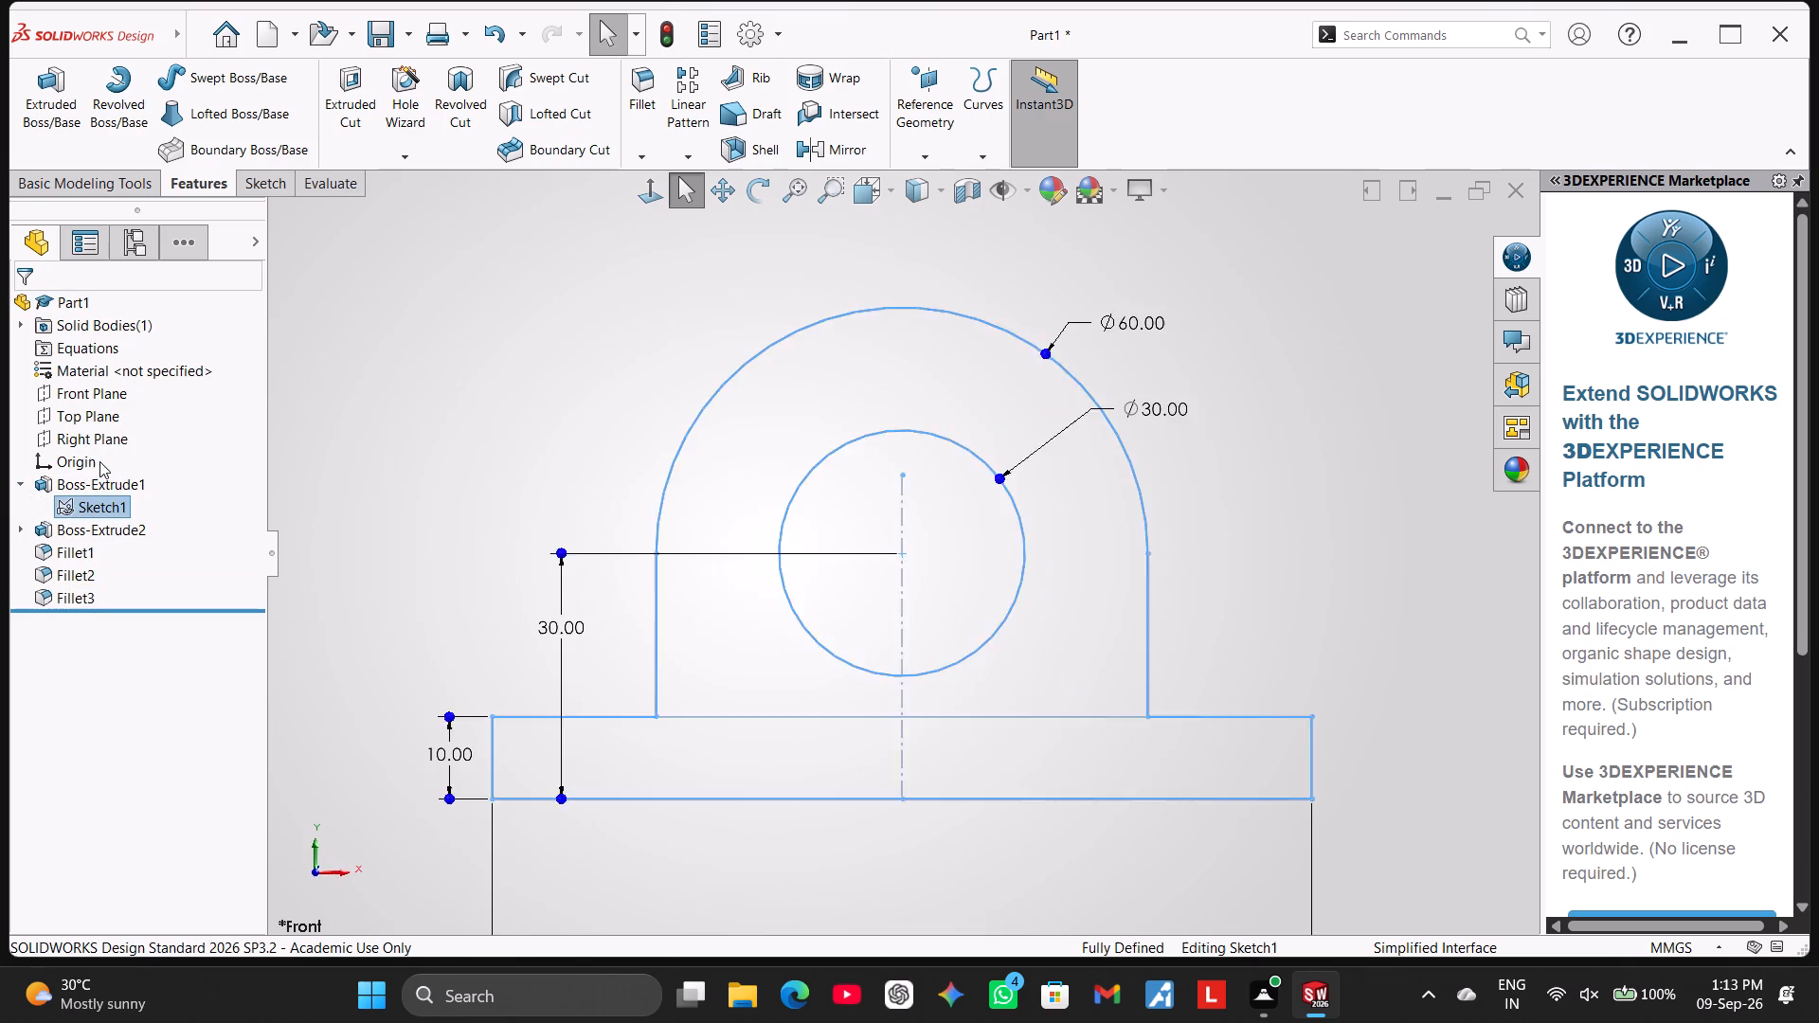
right_click(567, 638)
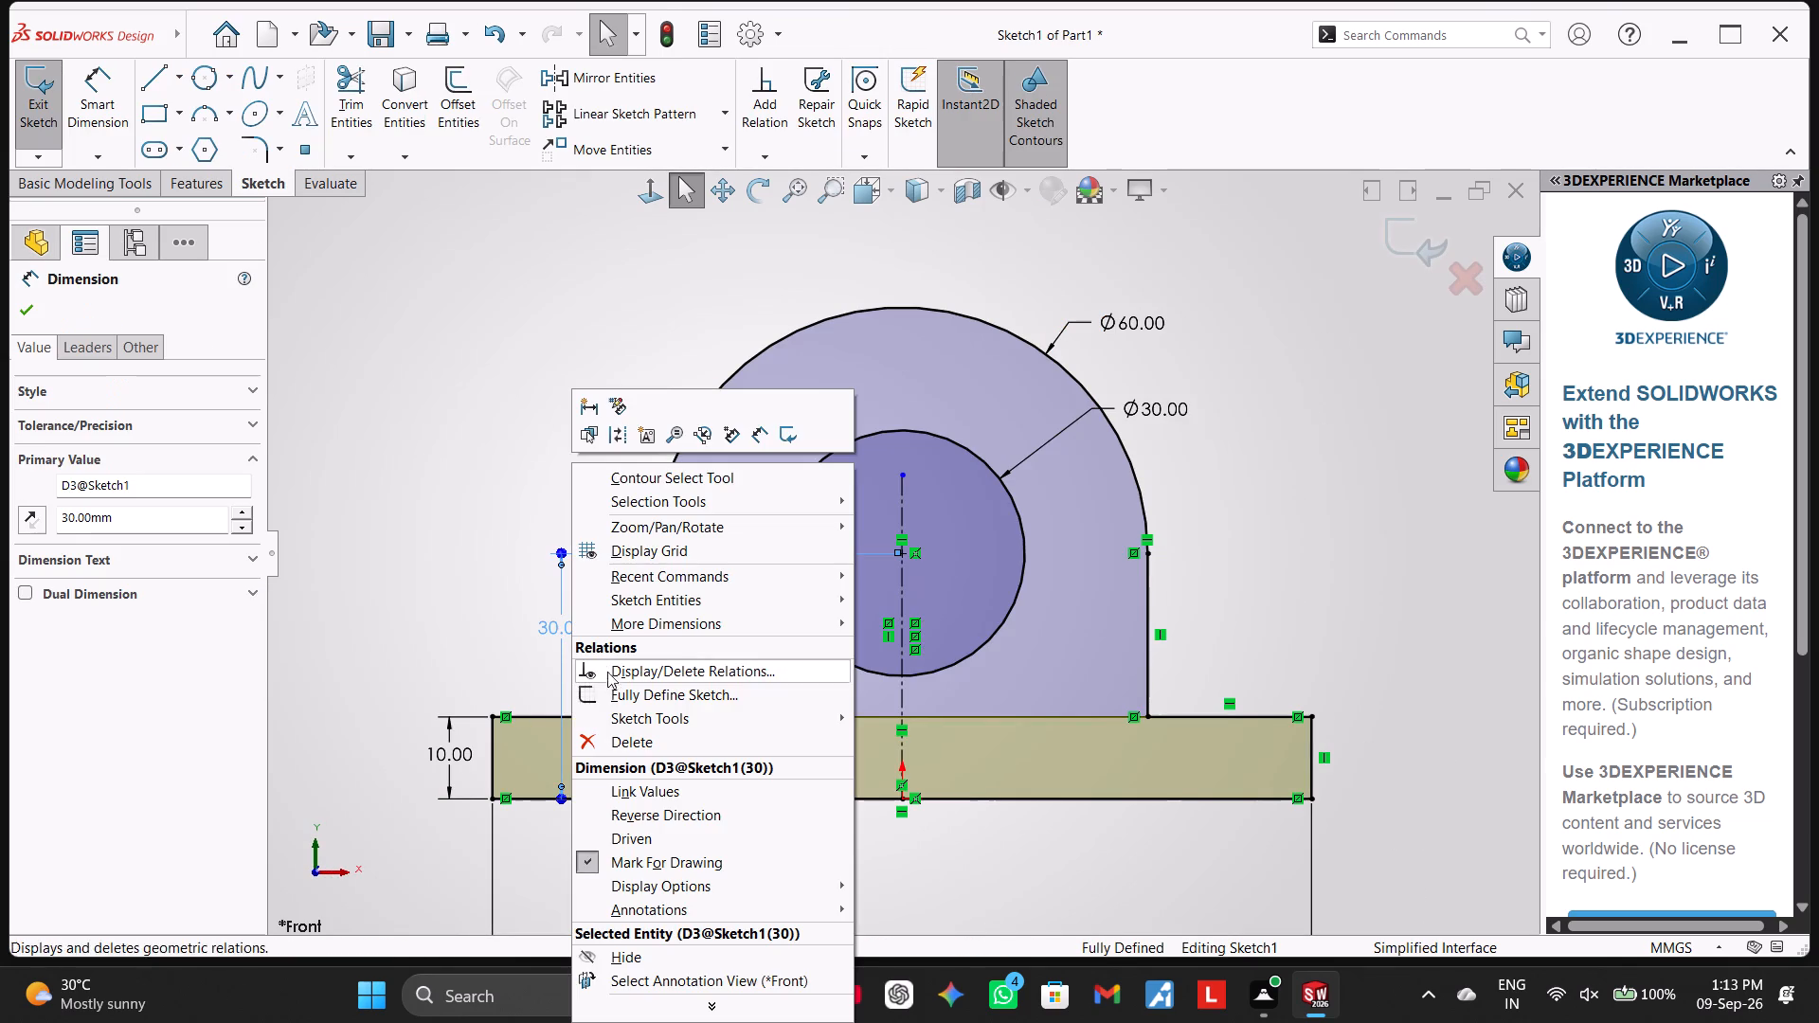
click(630, 736)
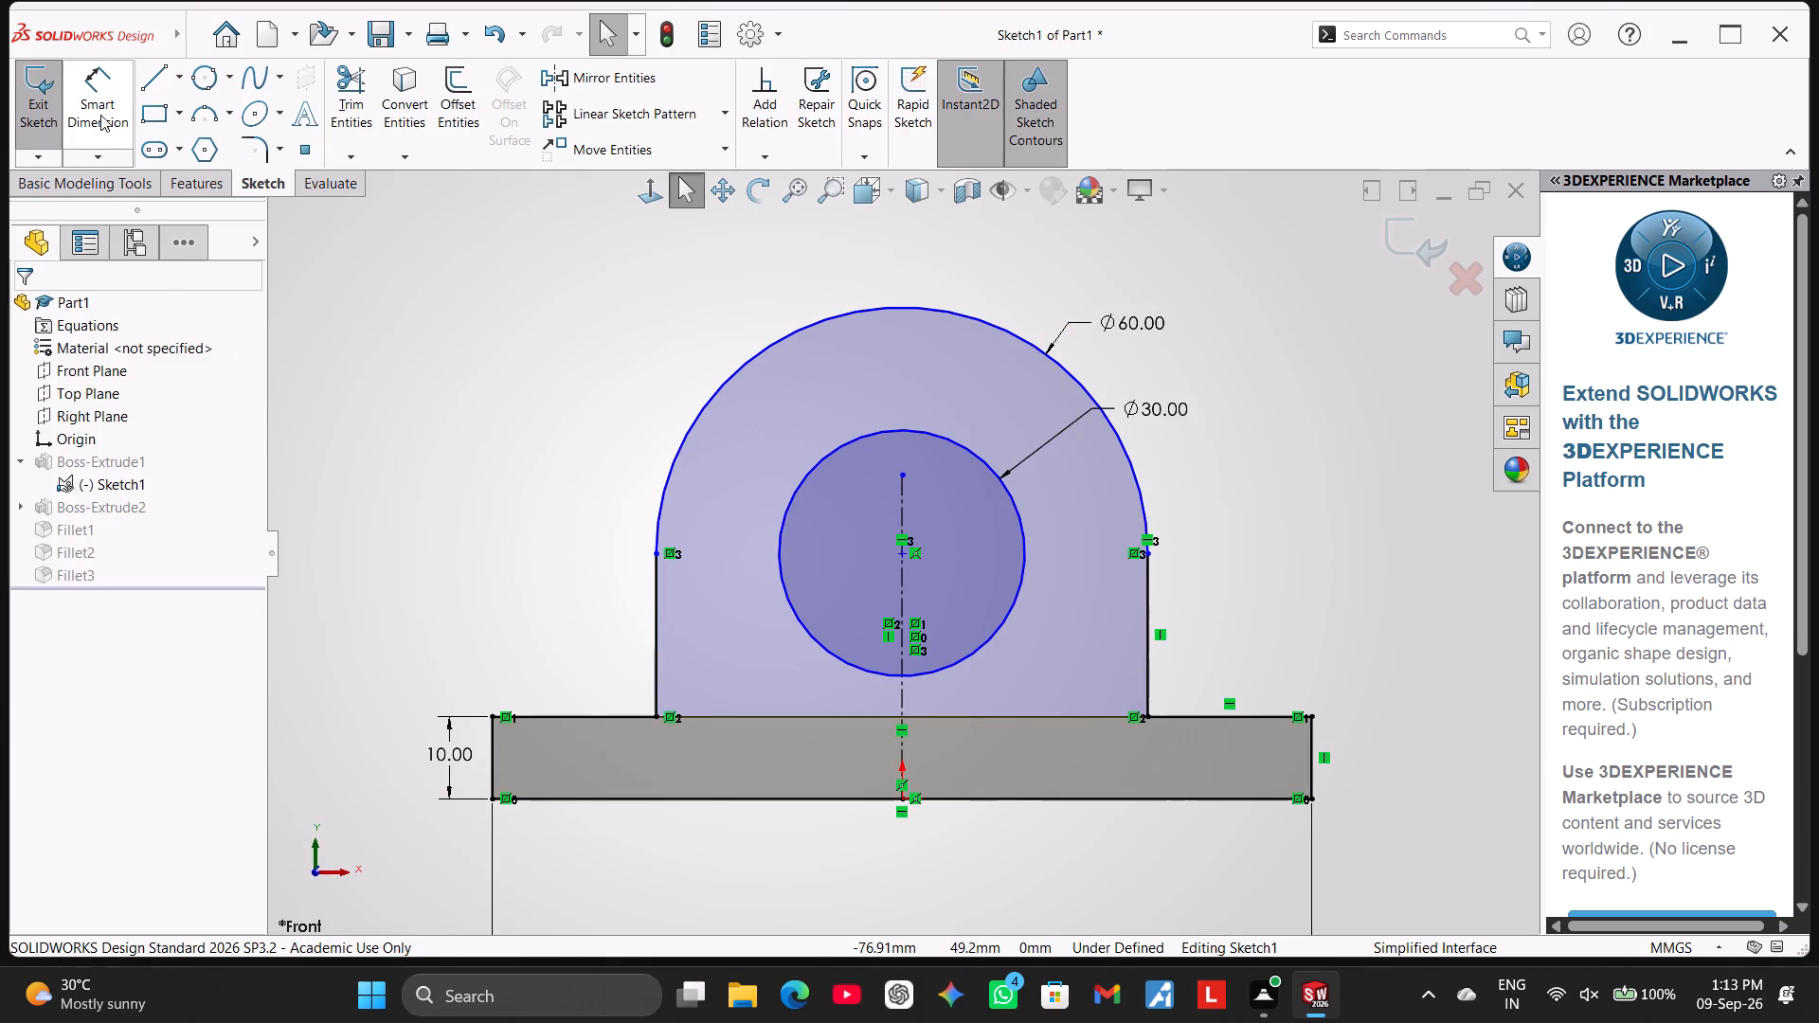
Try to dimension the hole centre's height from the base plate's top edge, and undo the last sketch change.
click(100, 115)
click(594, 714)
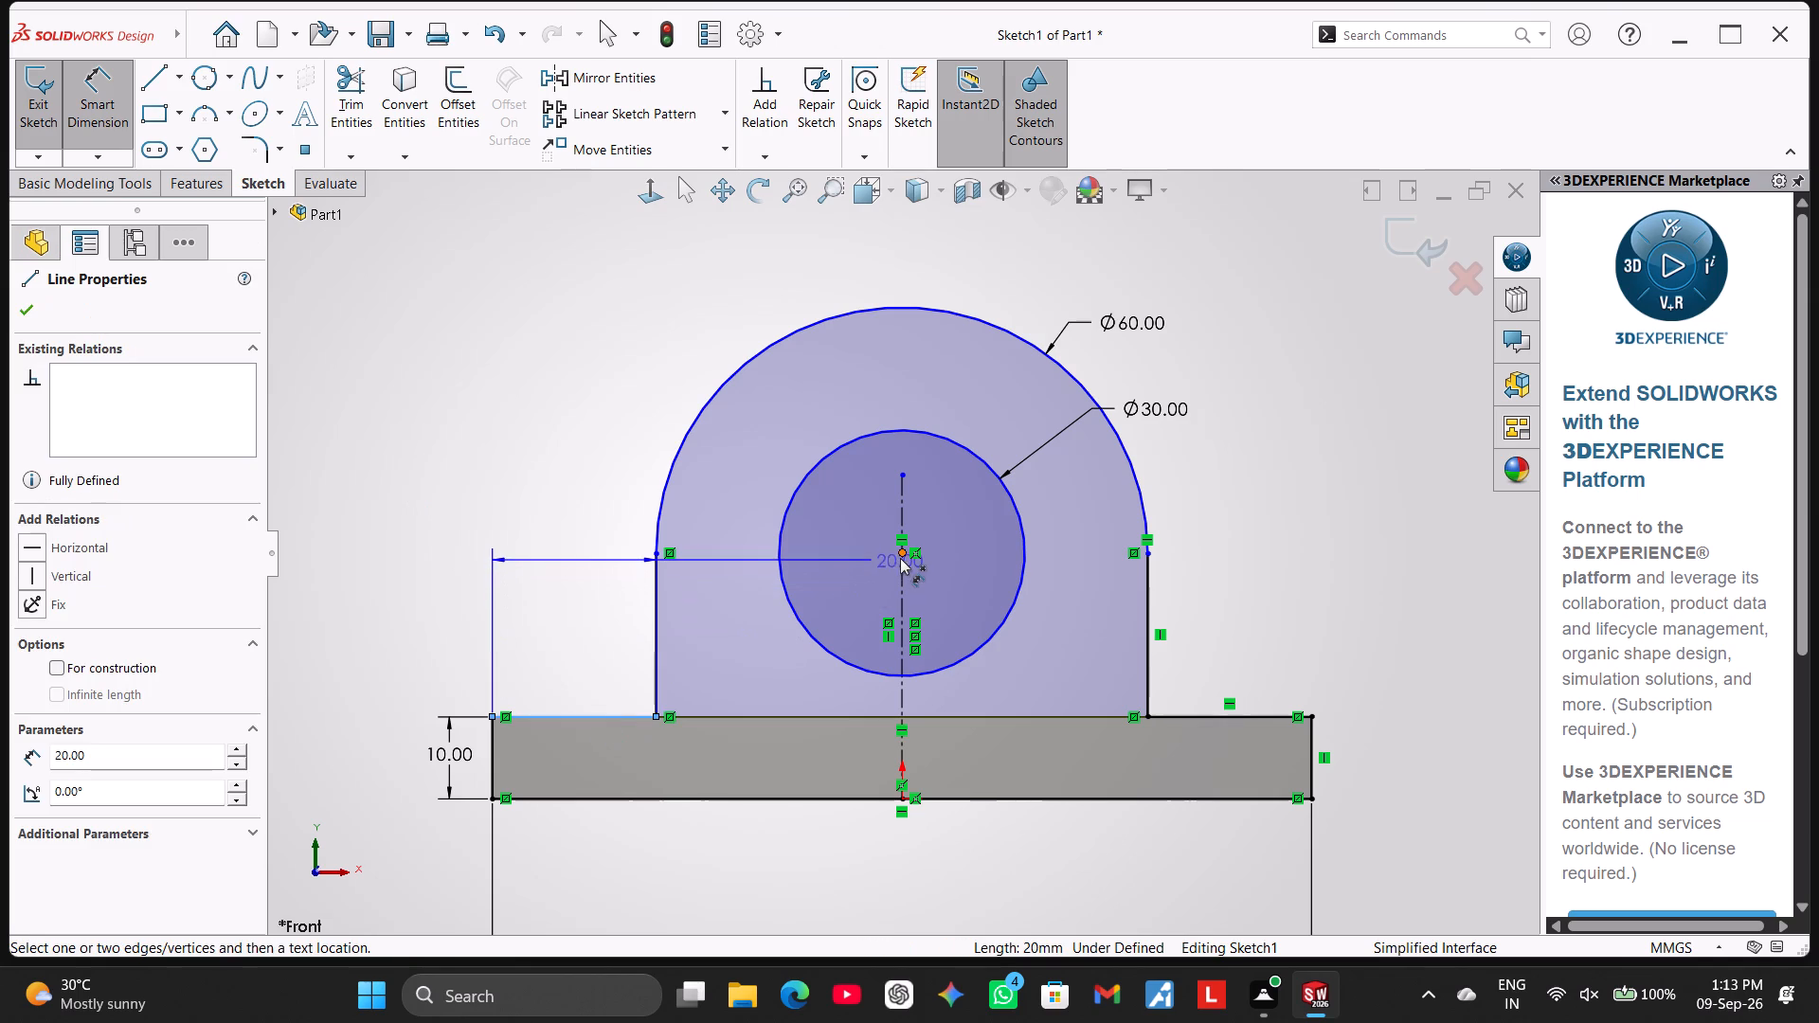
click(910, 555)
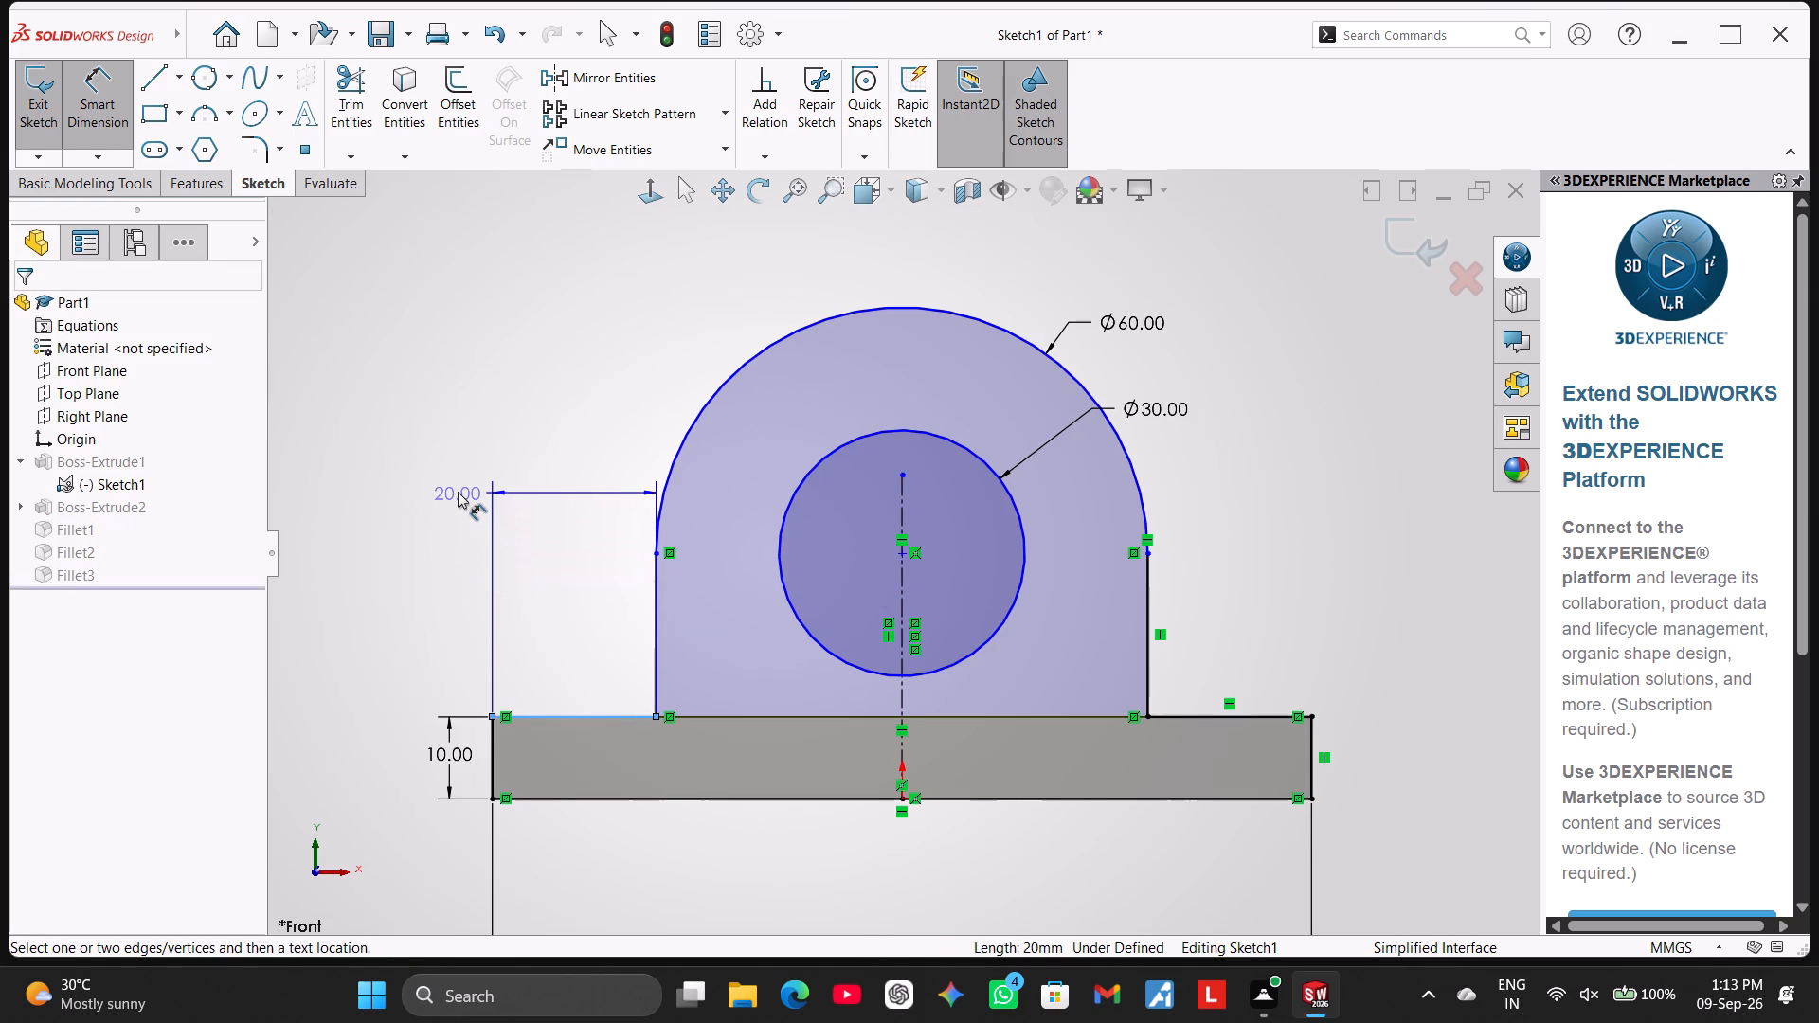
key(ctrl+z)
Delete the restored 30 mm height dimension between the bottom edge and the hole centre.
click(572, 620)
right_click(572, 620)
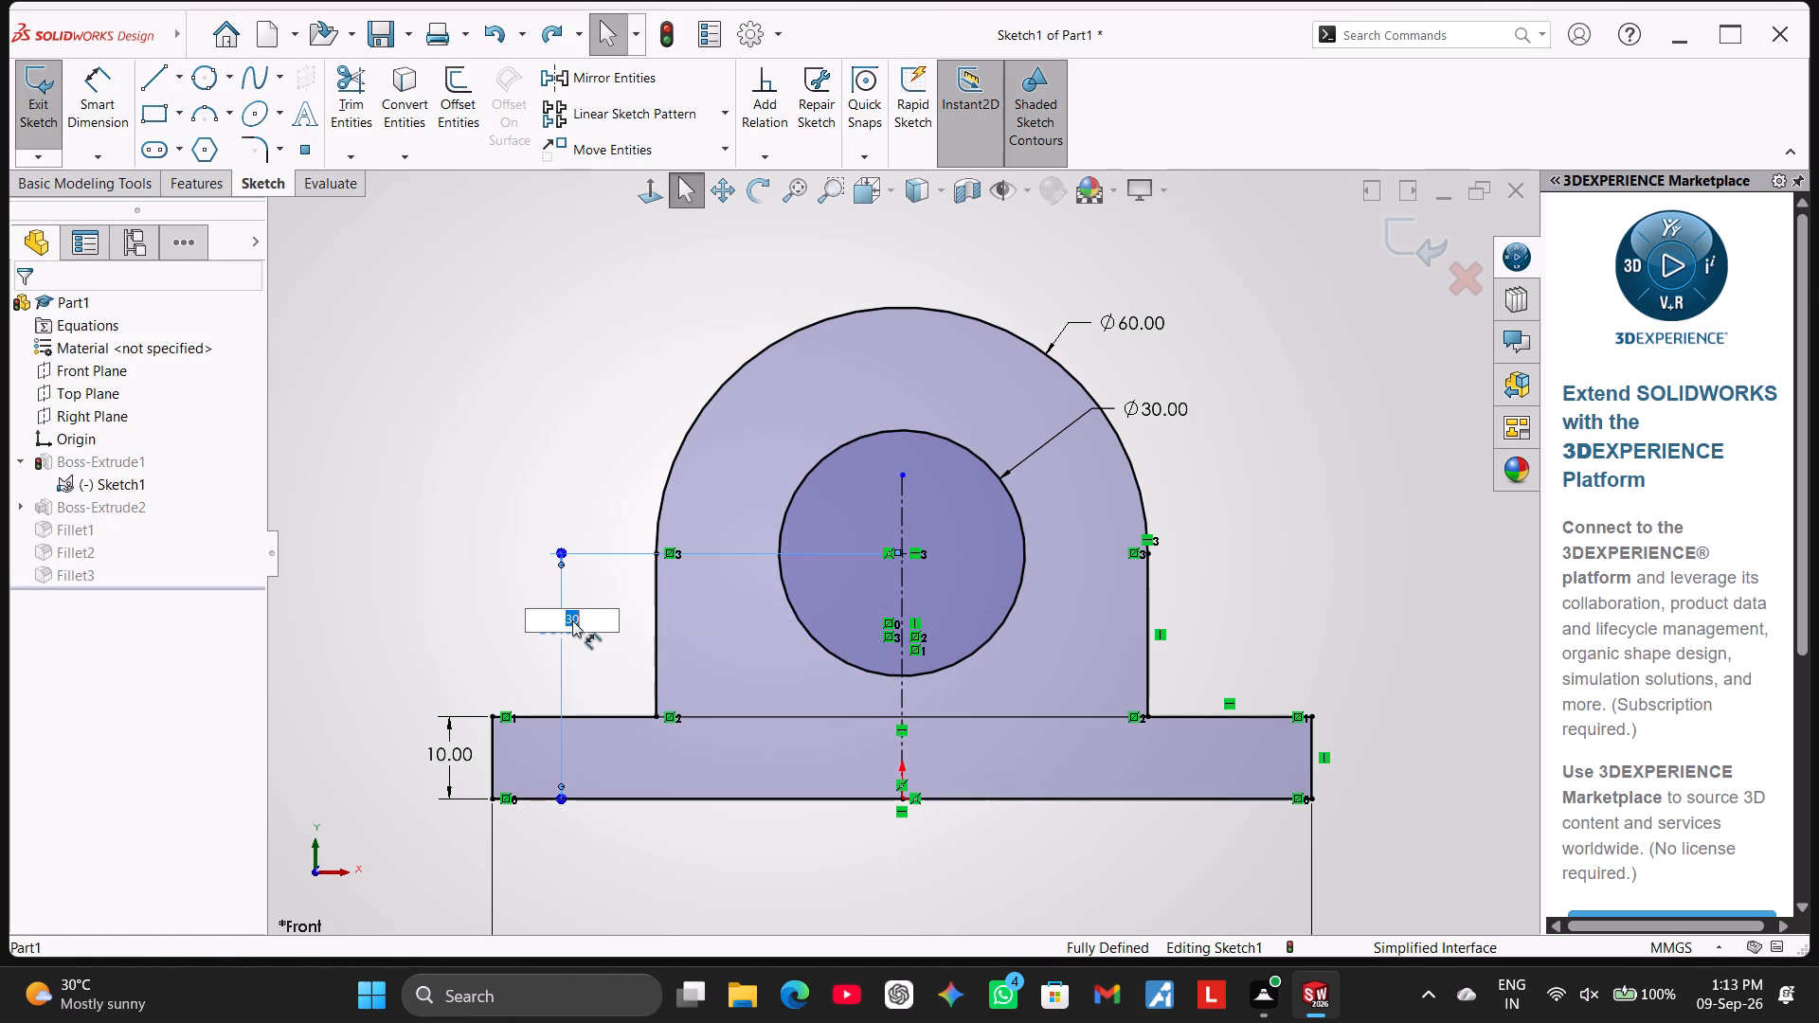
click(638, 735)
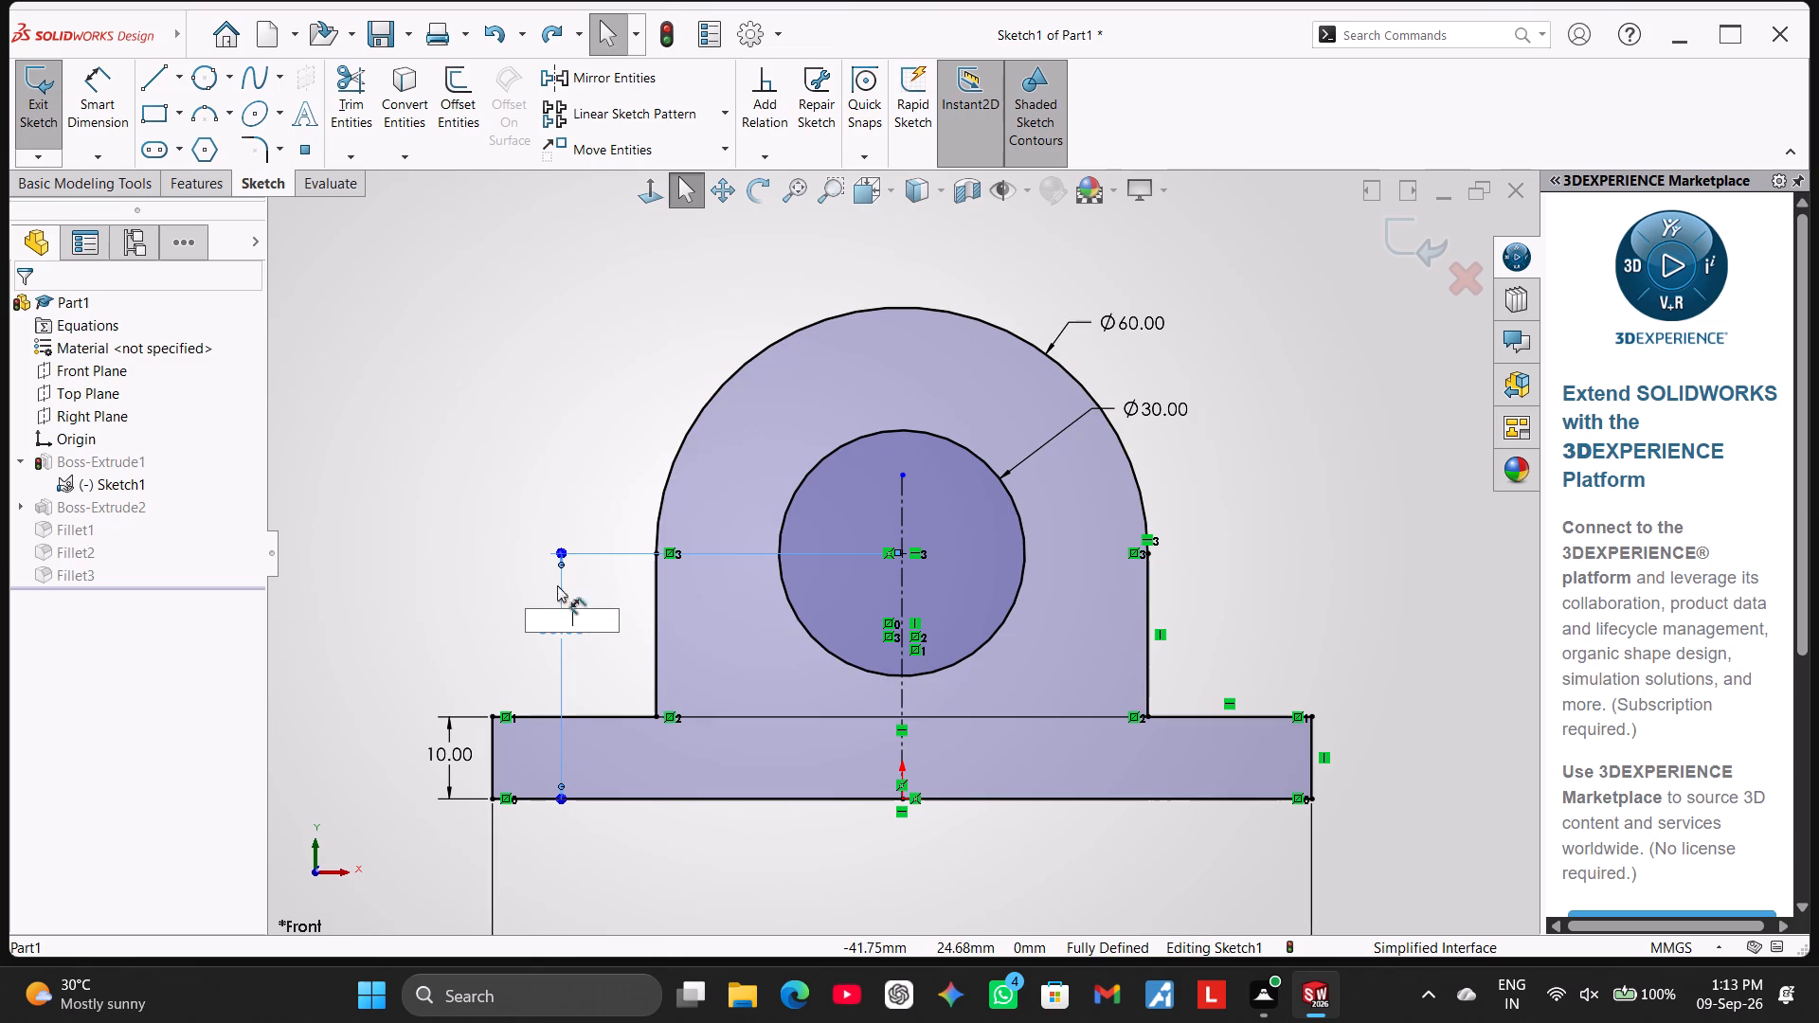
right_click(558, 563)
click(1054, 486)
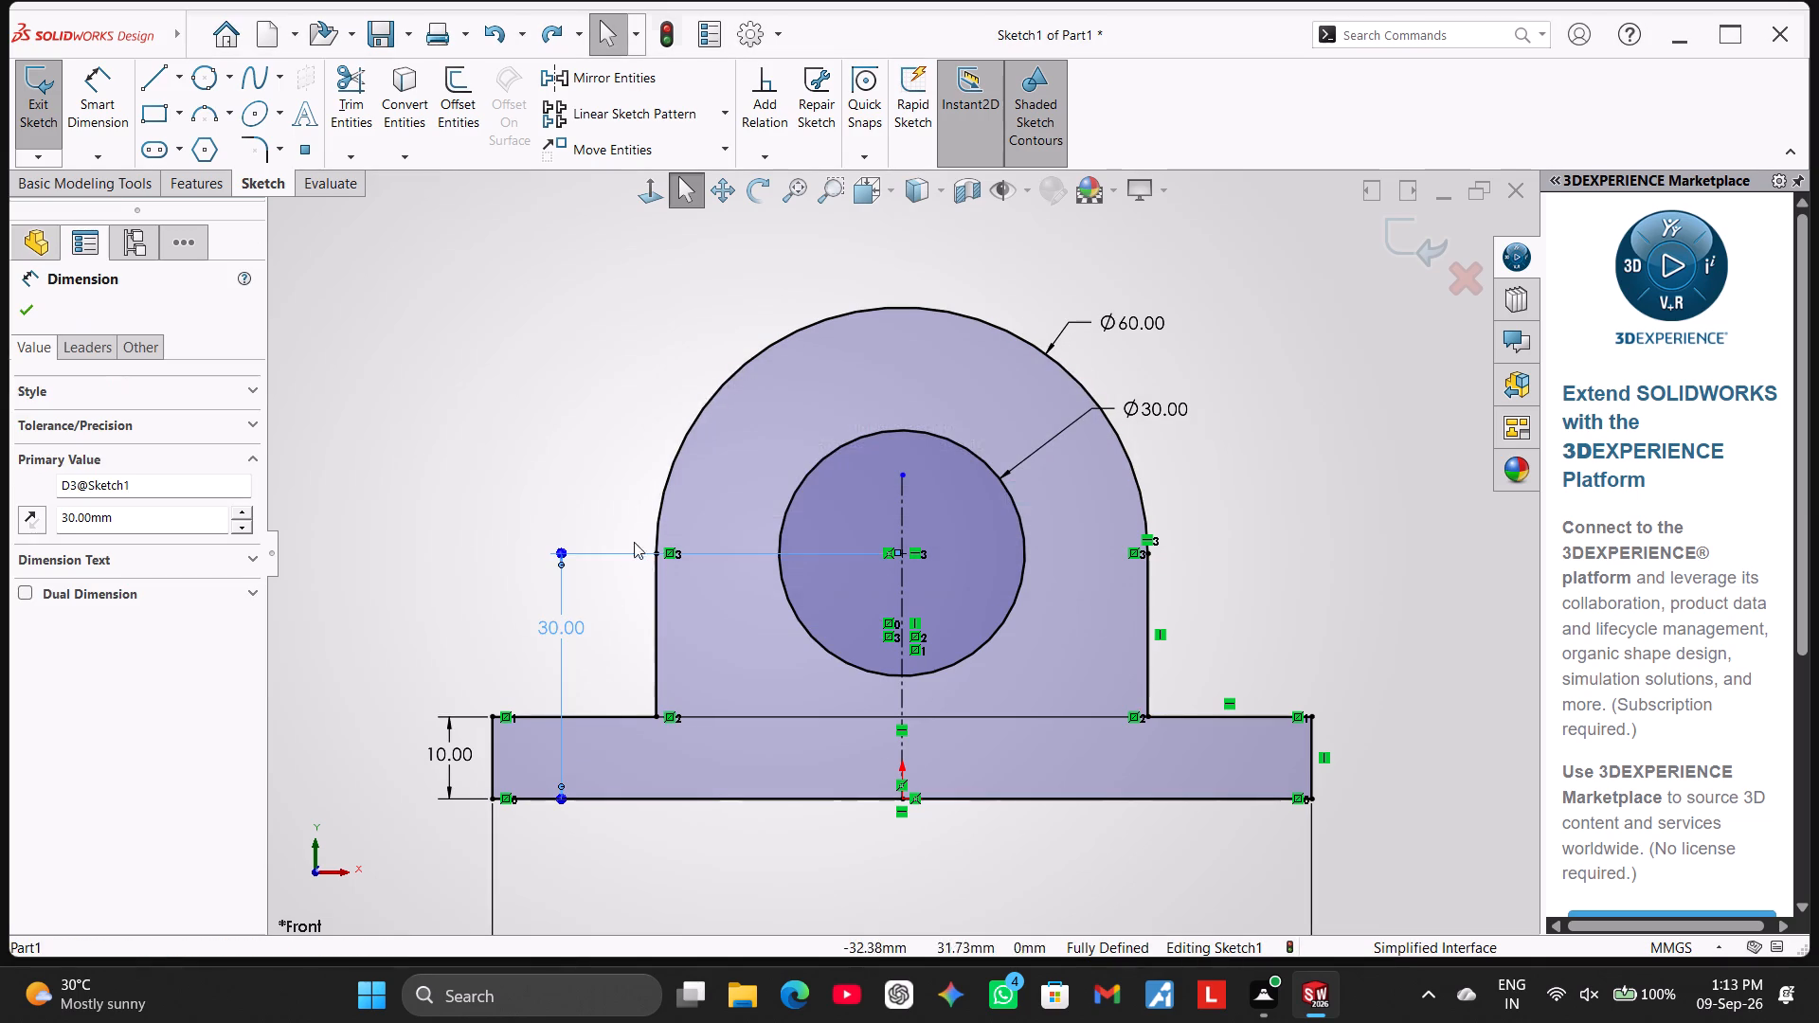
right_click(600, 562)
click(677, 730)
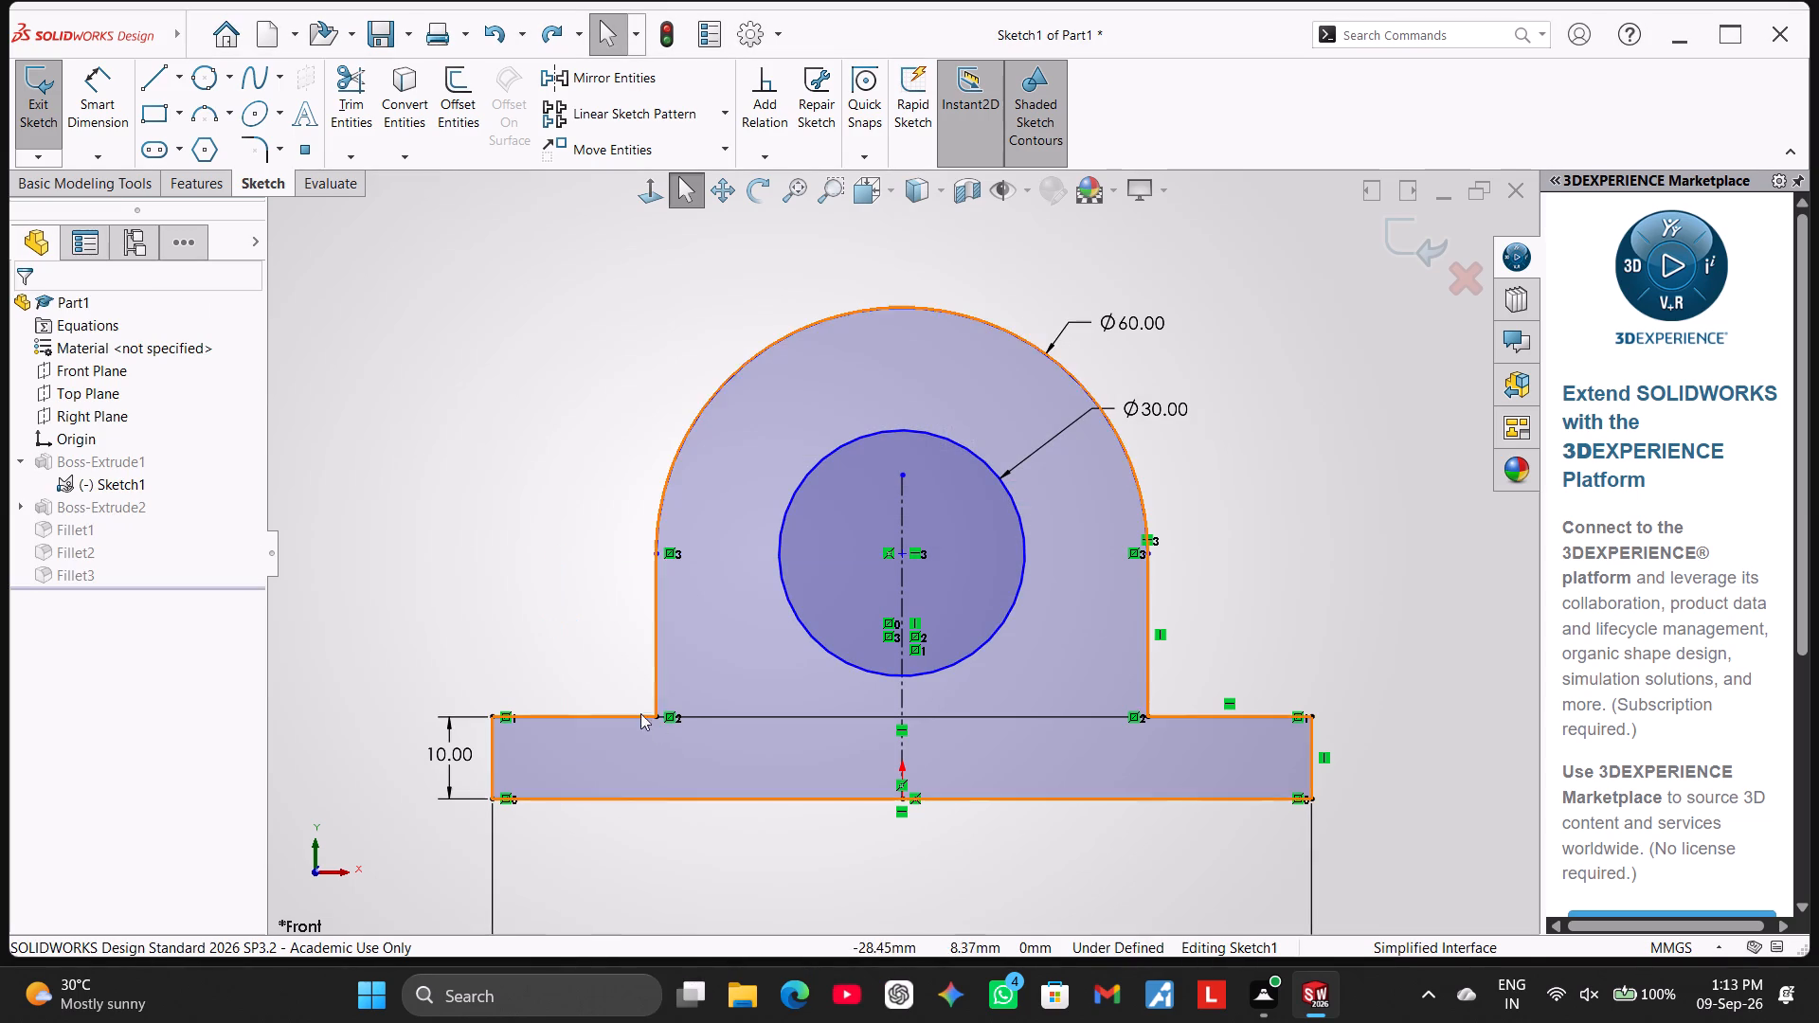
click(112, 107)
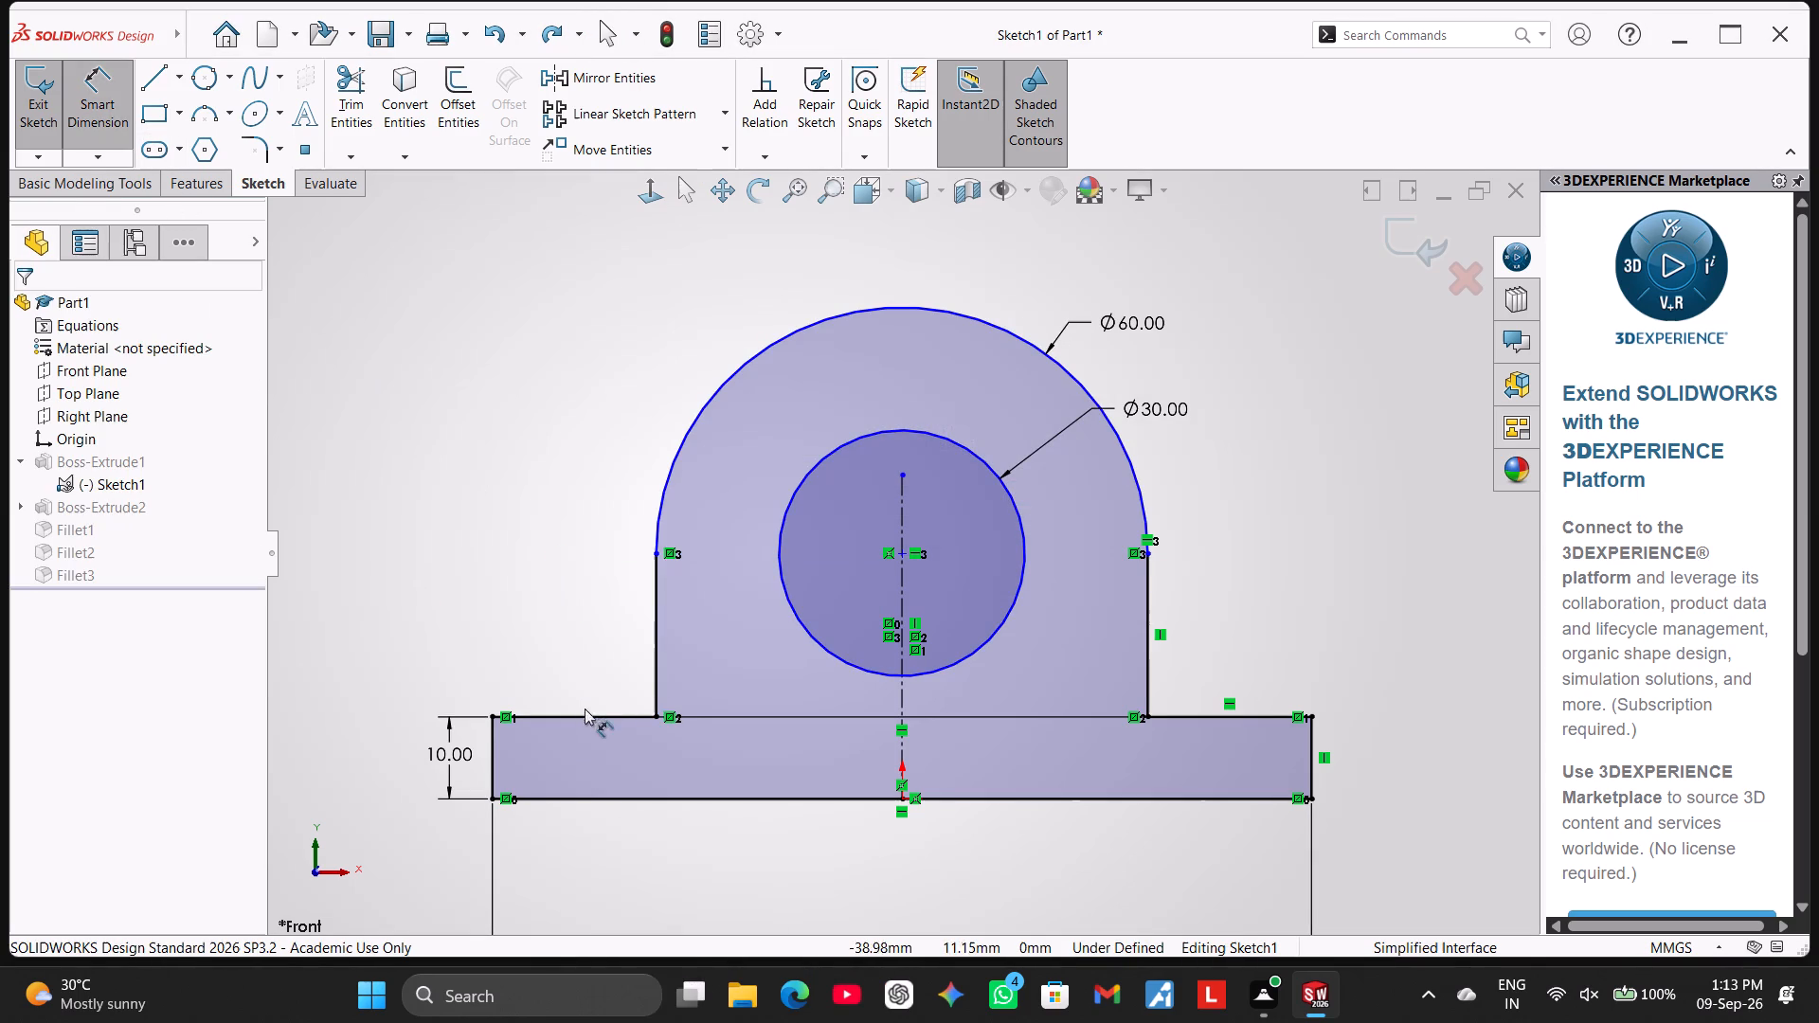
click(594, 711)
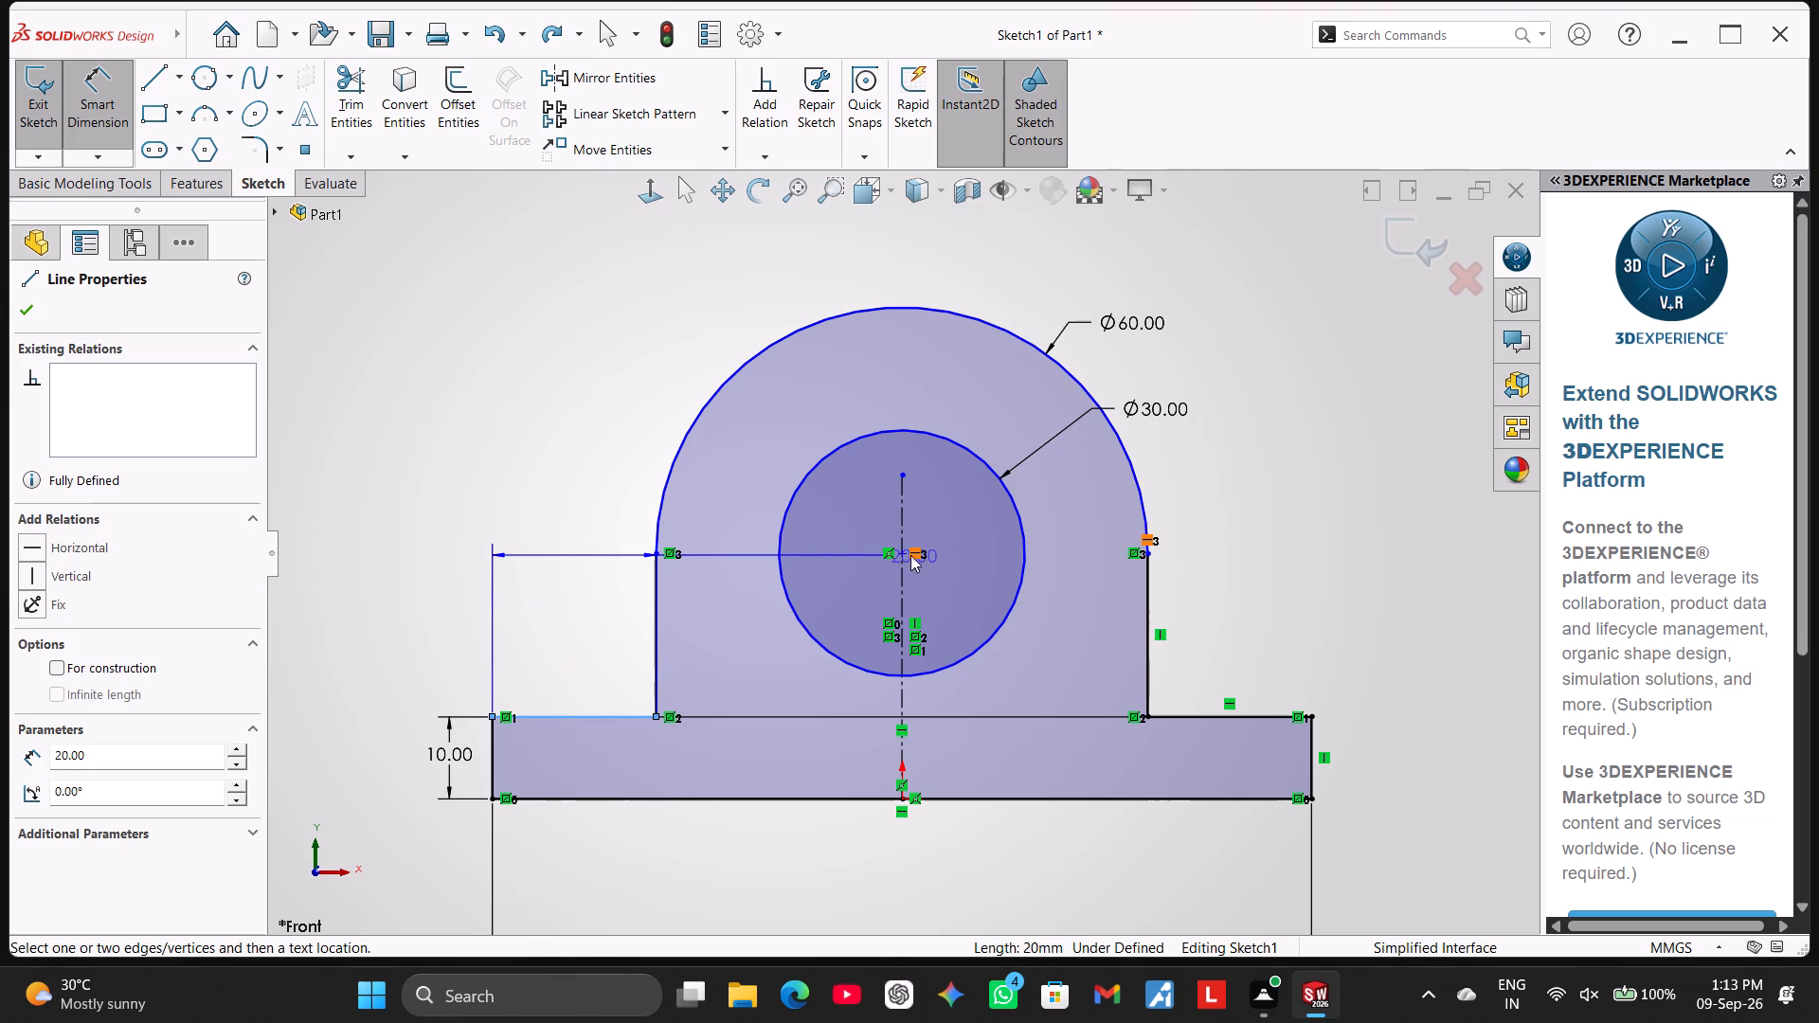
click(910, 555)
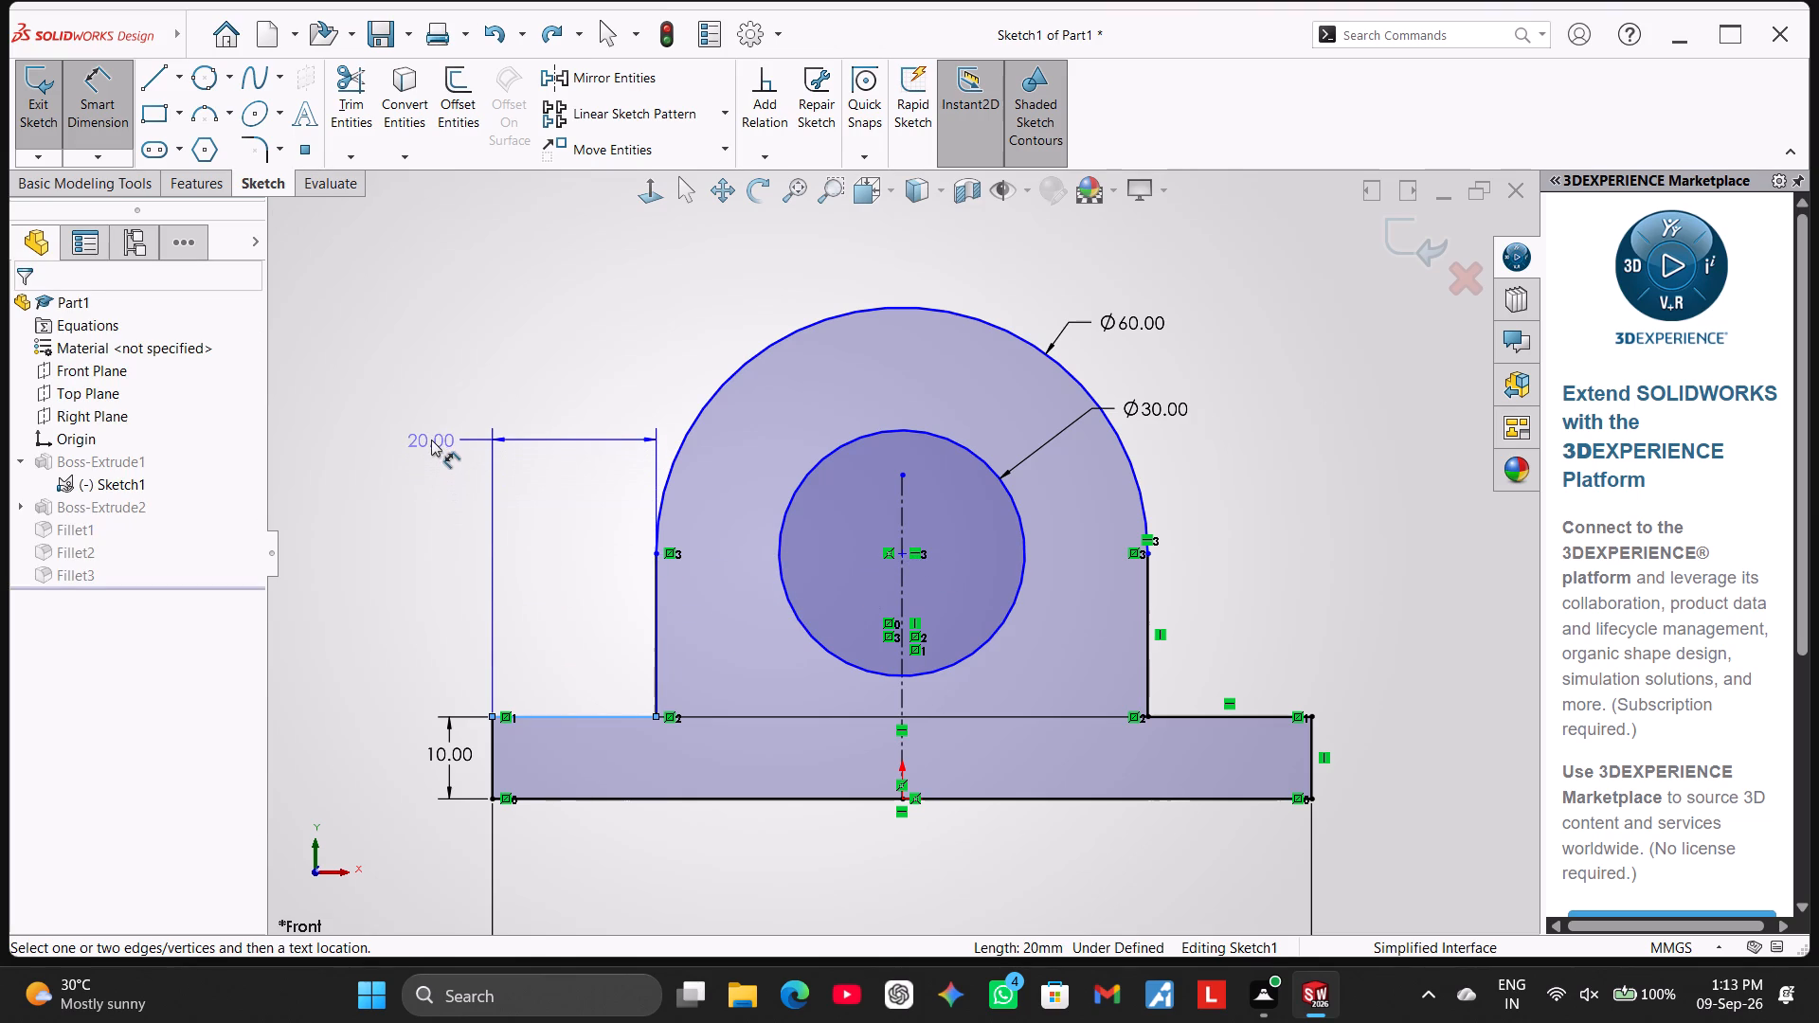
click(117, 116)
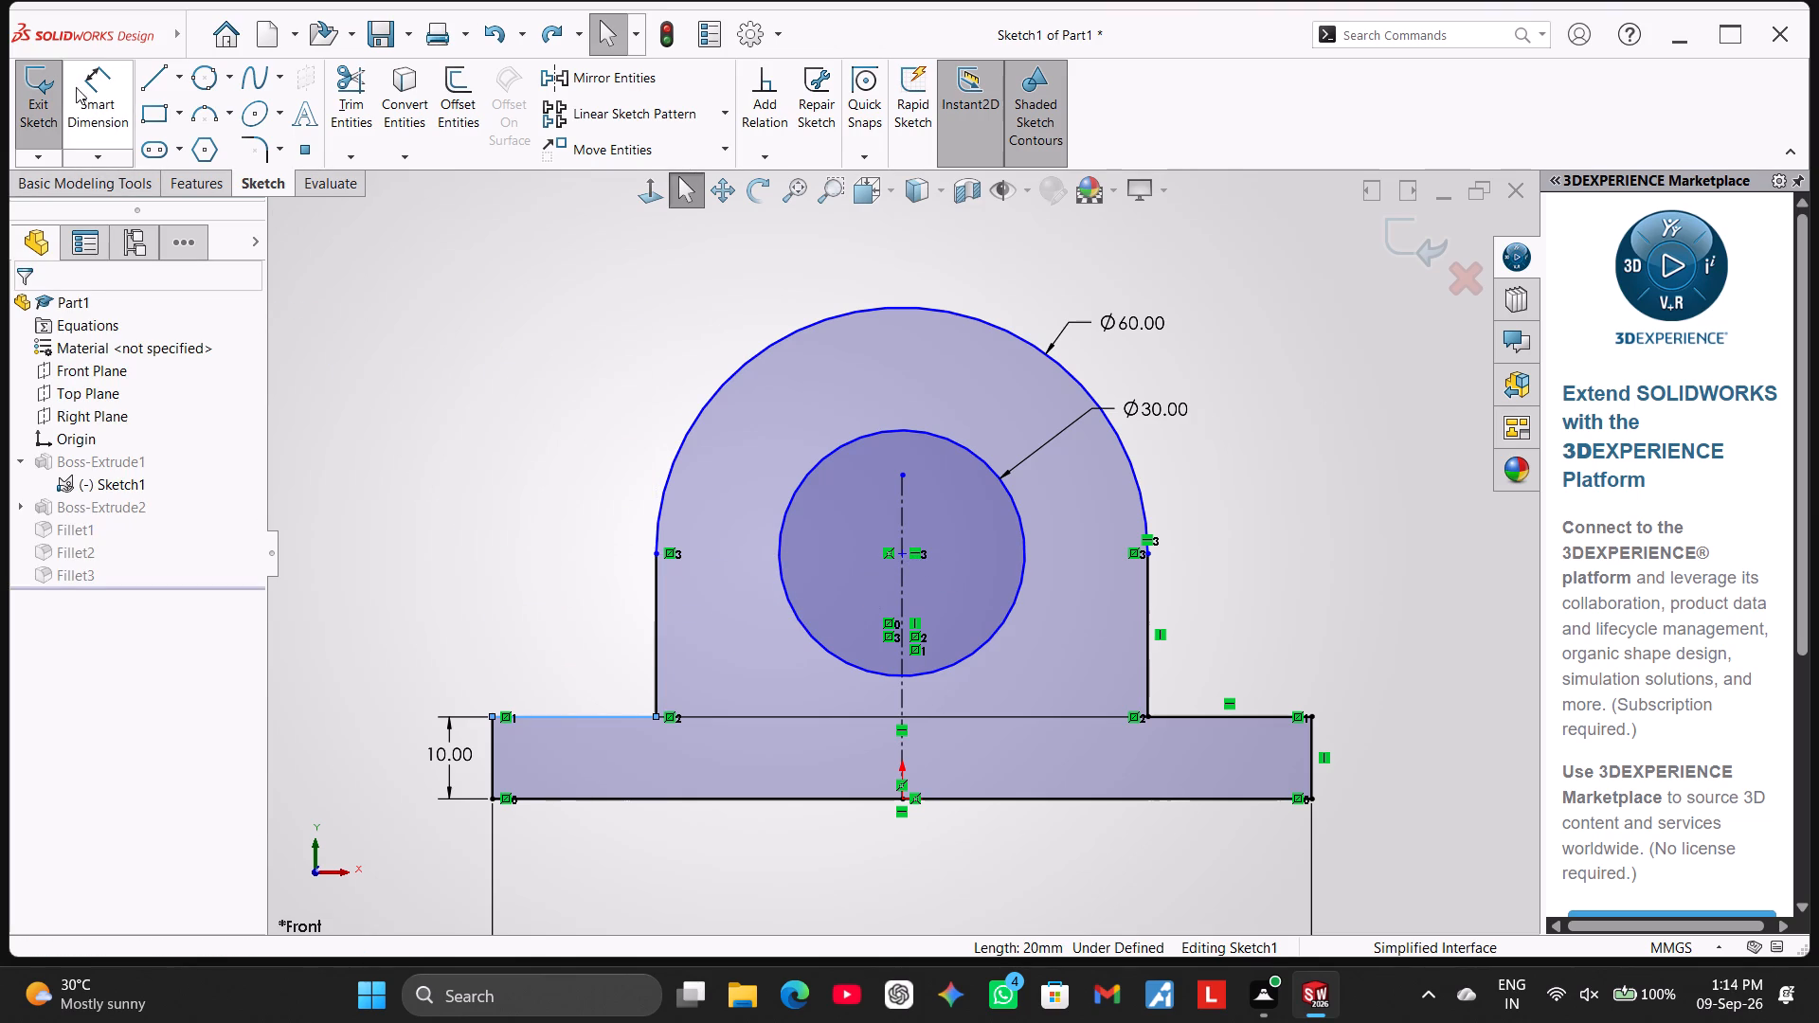
Dimension the hole centre's height above the base plate's top edge and set it to 30 mm.
click(77, 84)
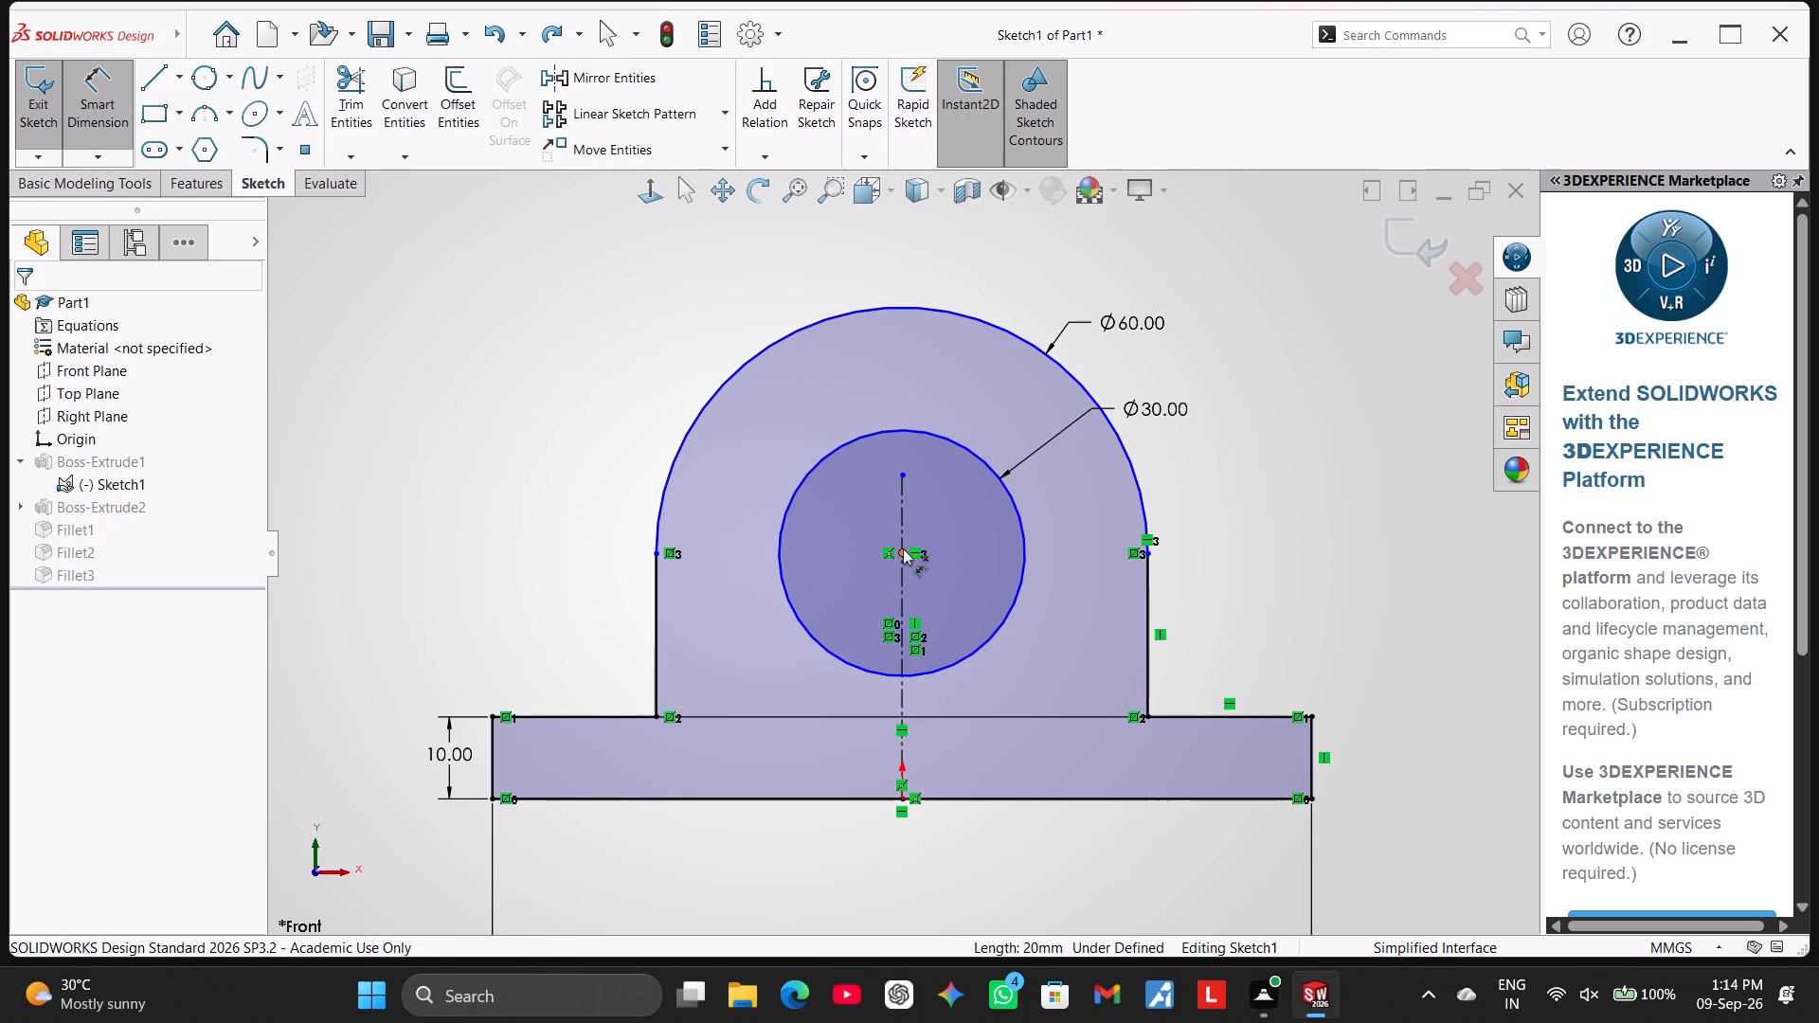
click(903, 548)
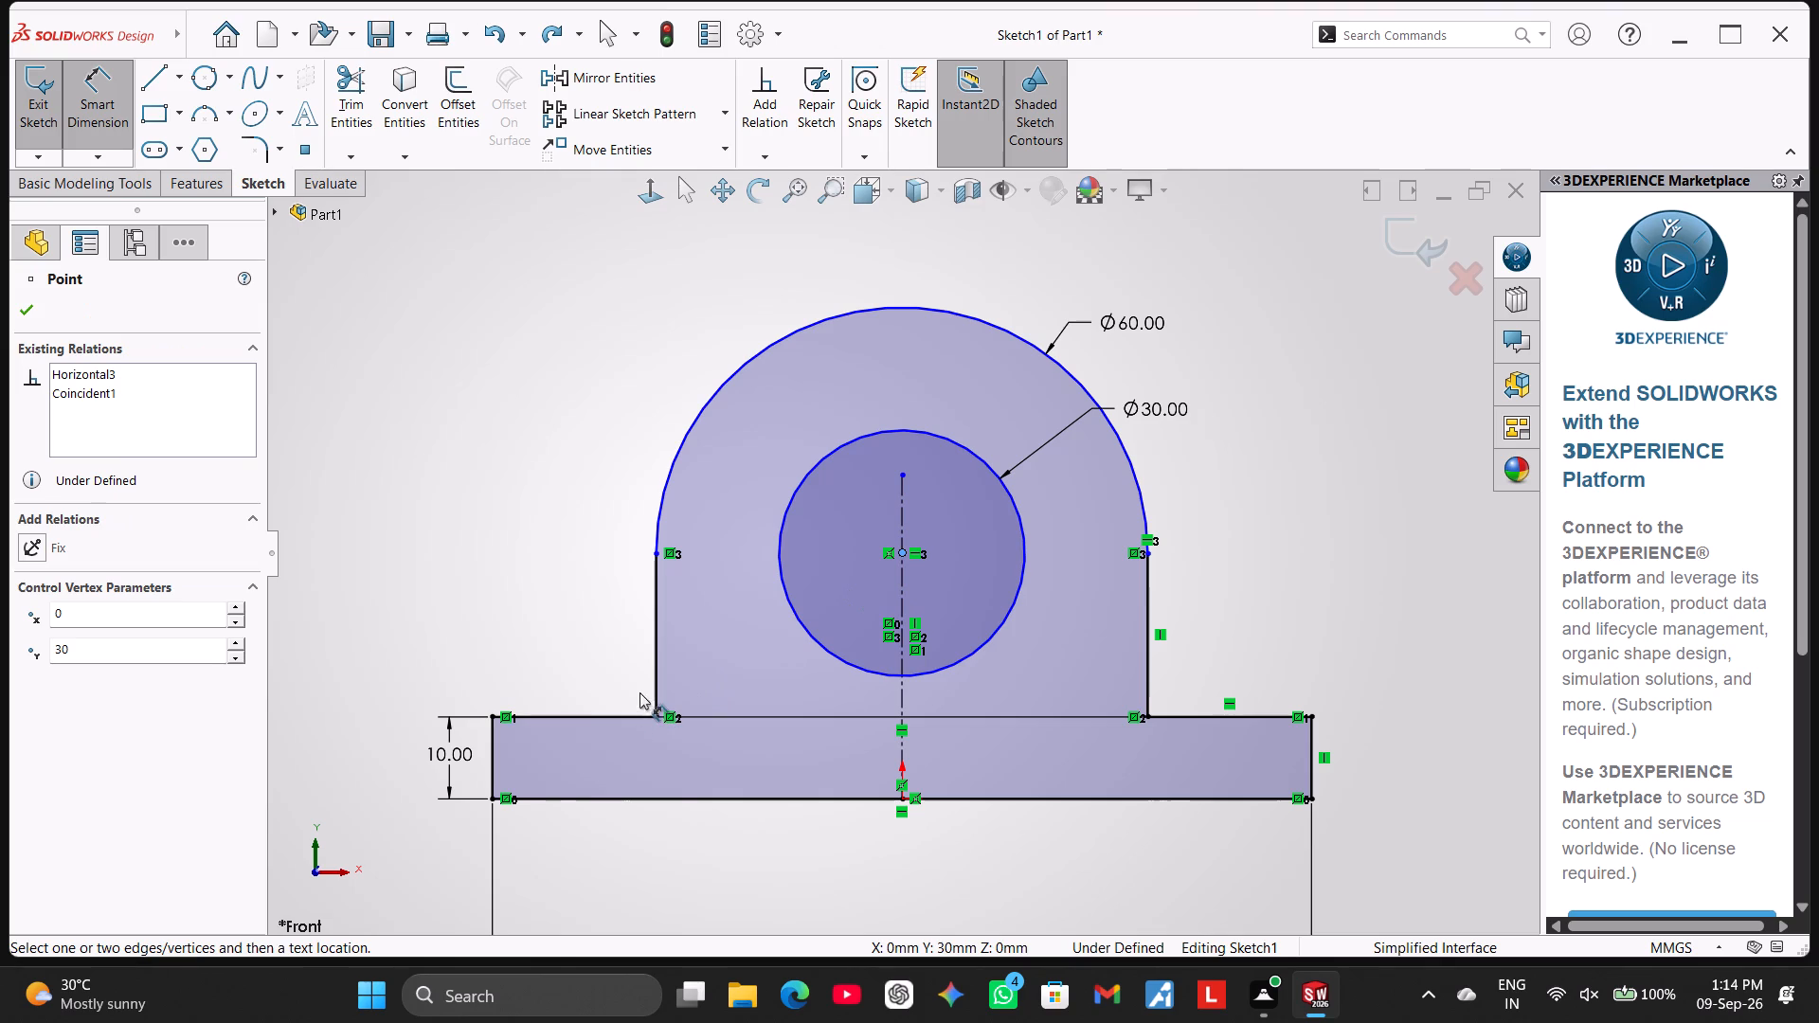
click(618, 716)
click(424, 613)
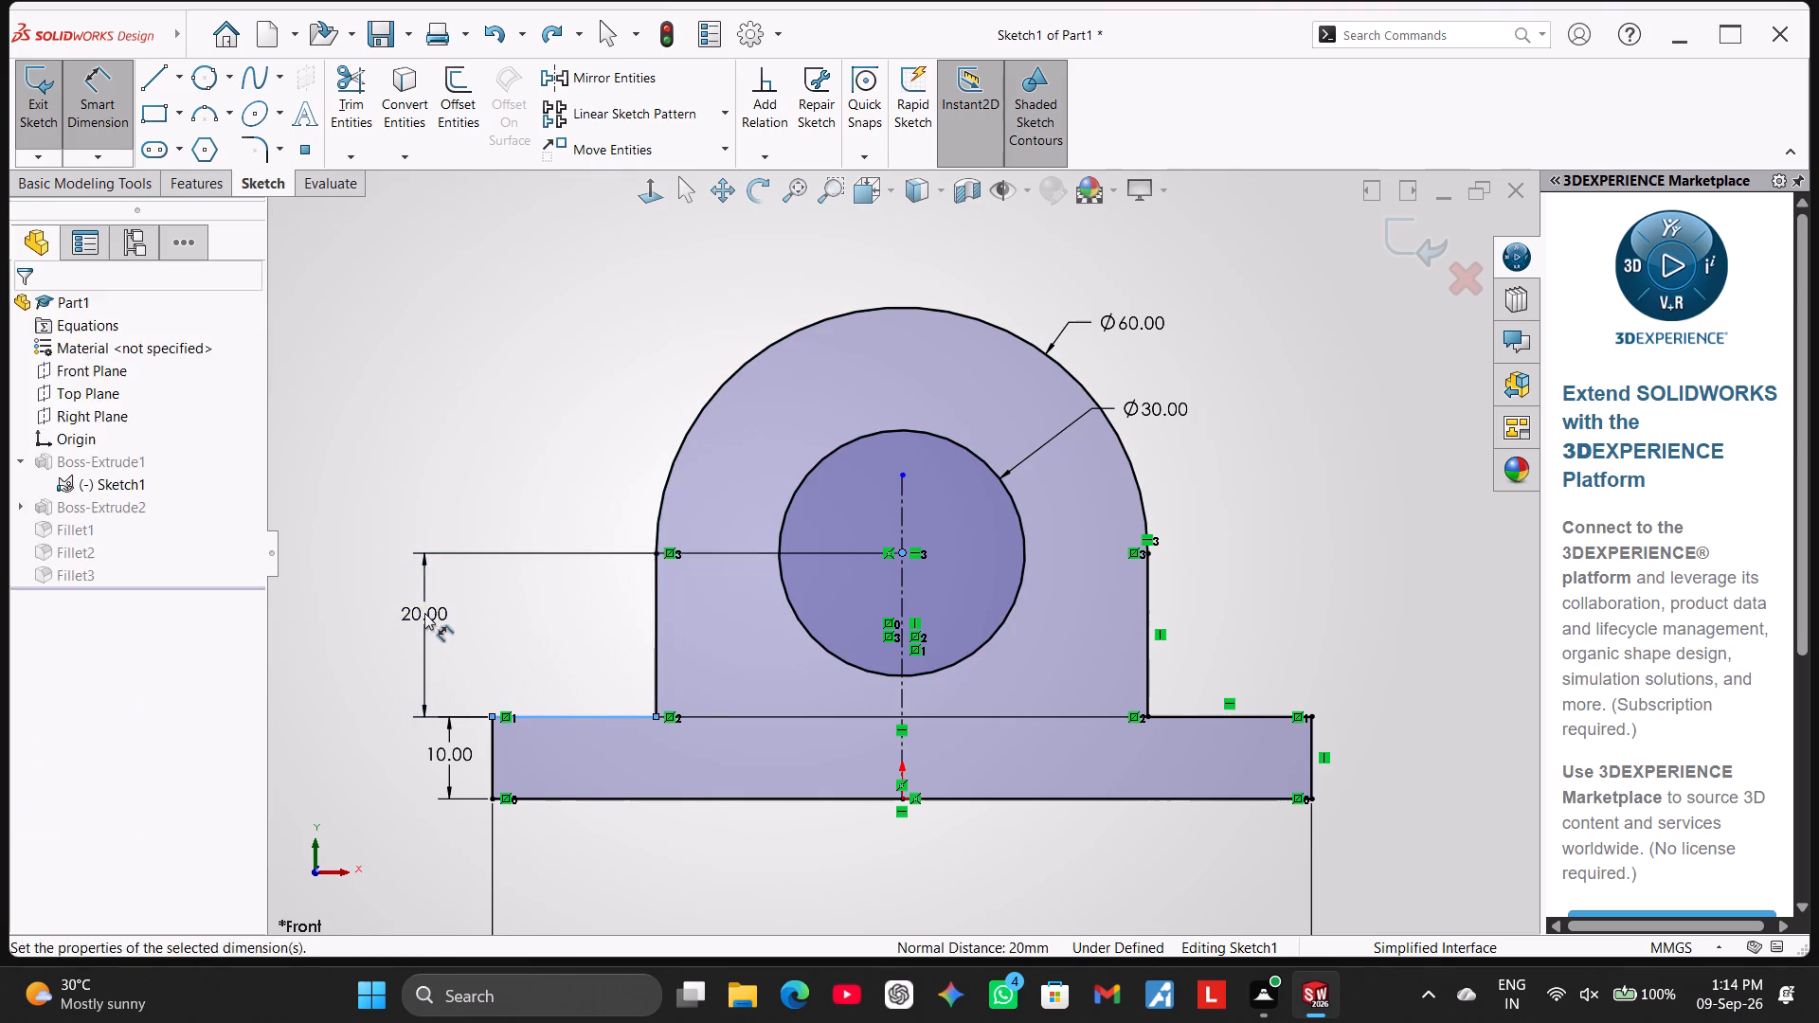
text(30)
key(Return)
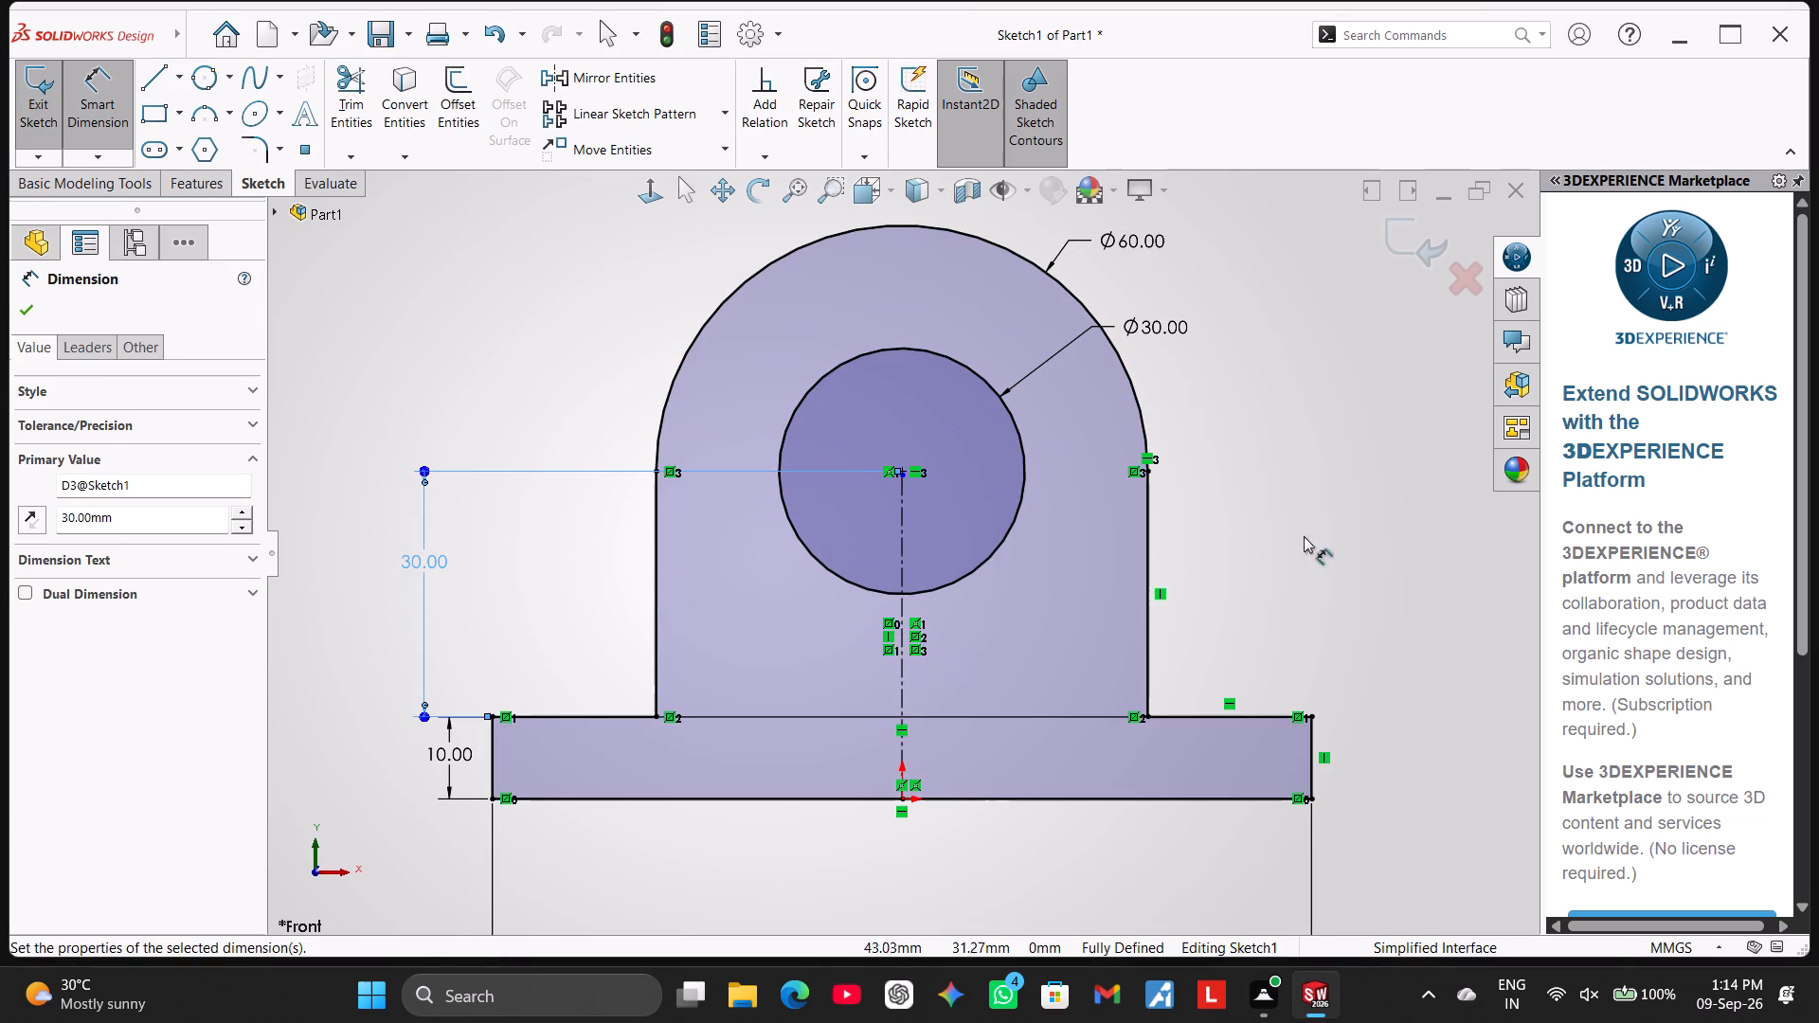
click(1371, 519)
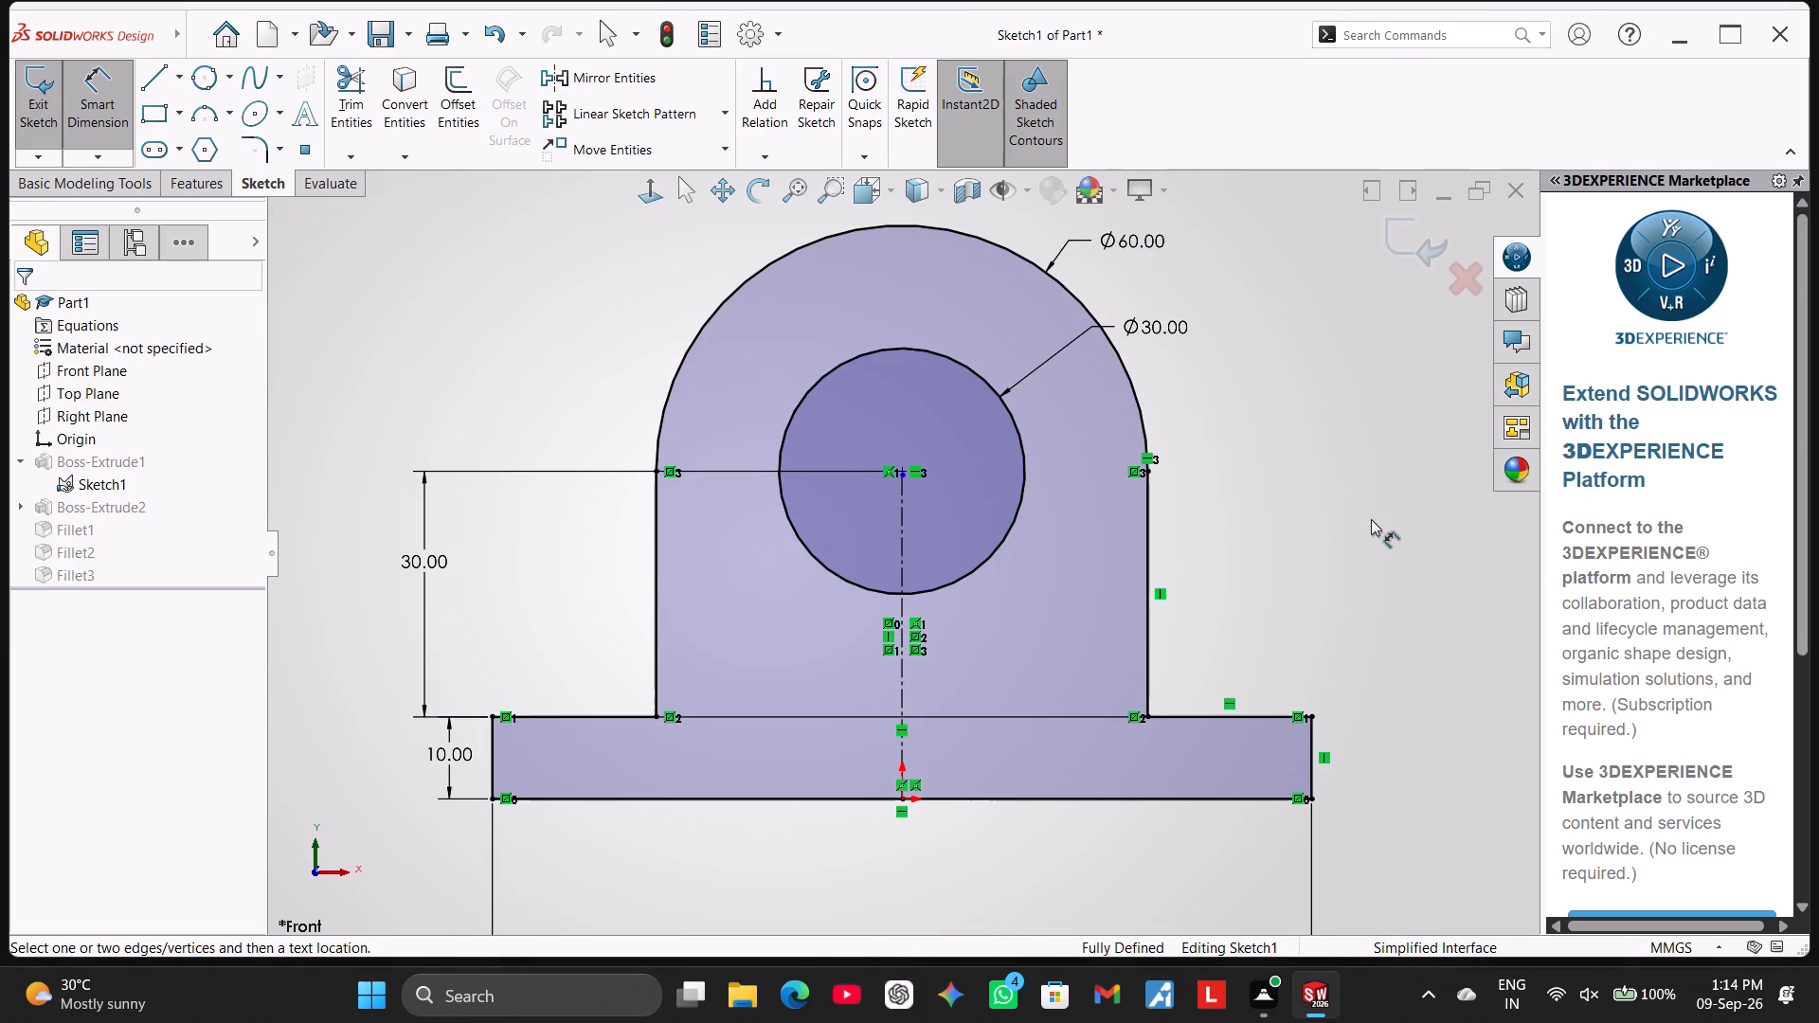
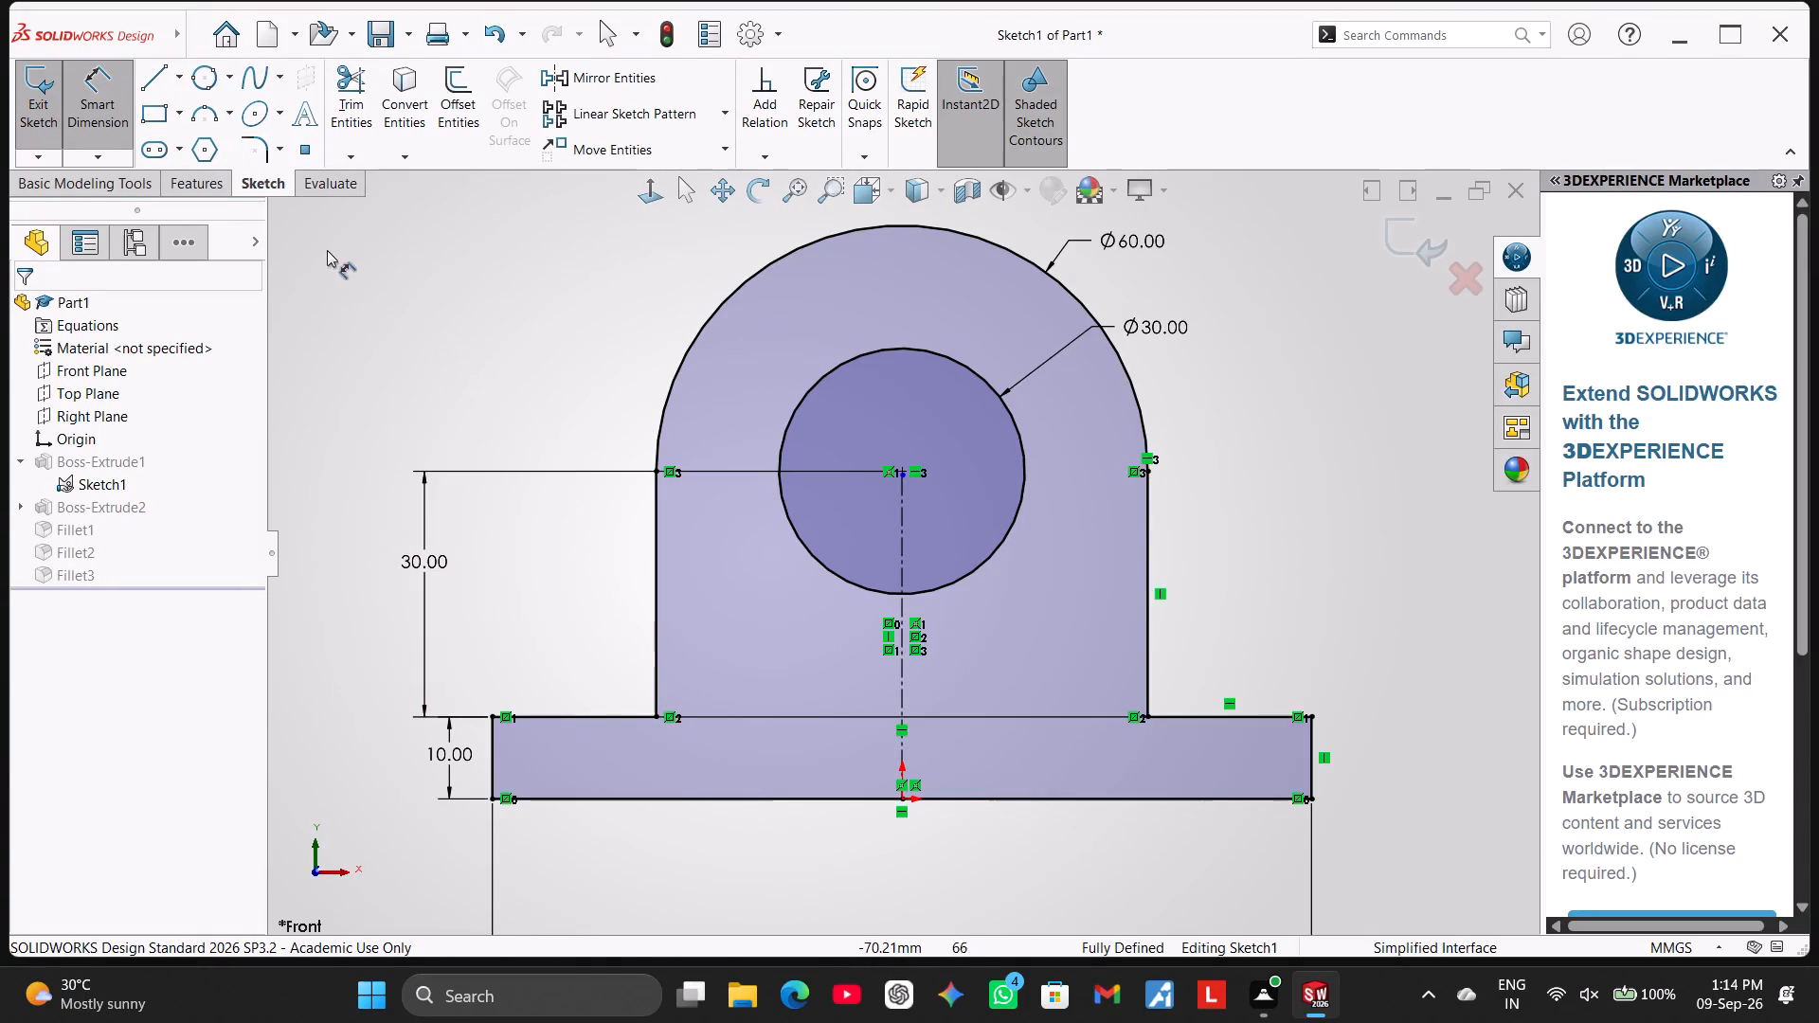
Close the base profile sketch and start a new sketch on the Right Plane.
click(99, 421)
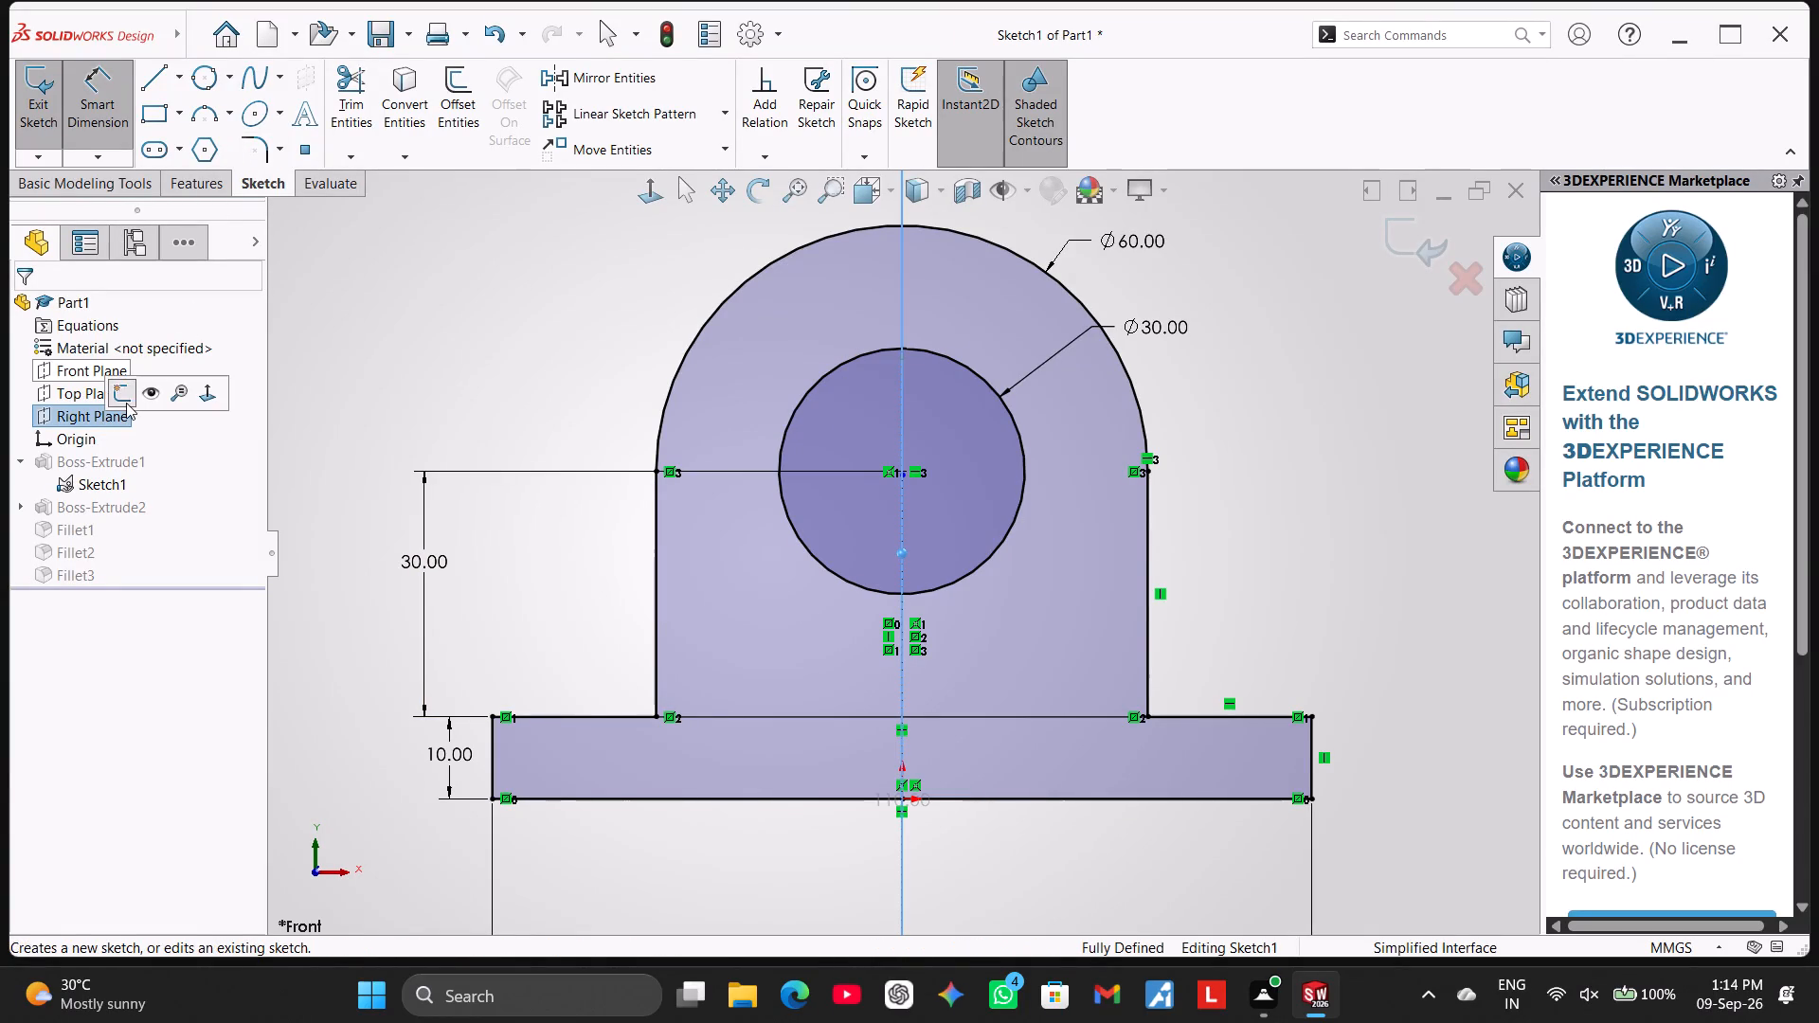
click(126, 404)
click(70, 431)
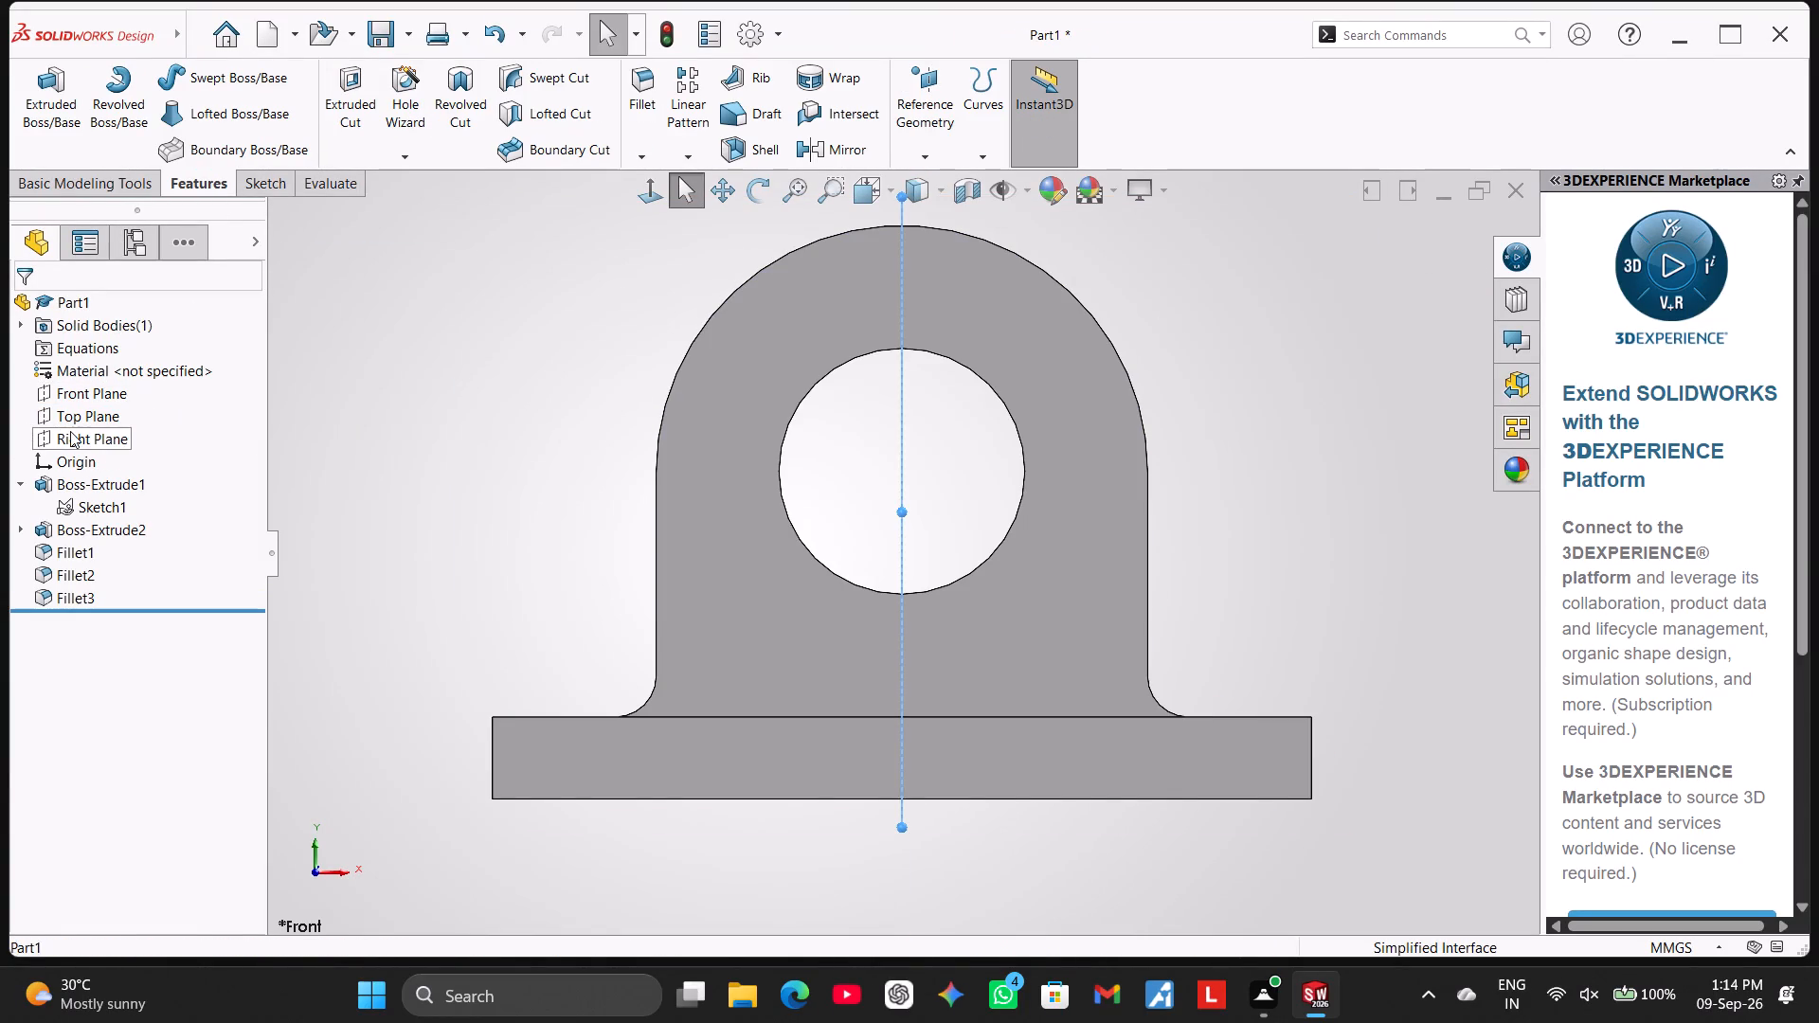
click(92, 406)
click(364, 494)
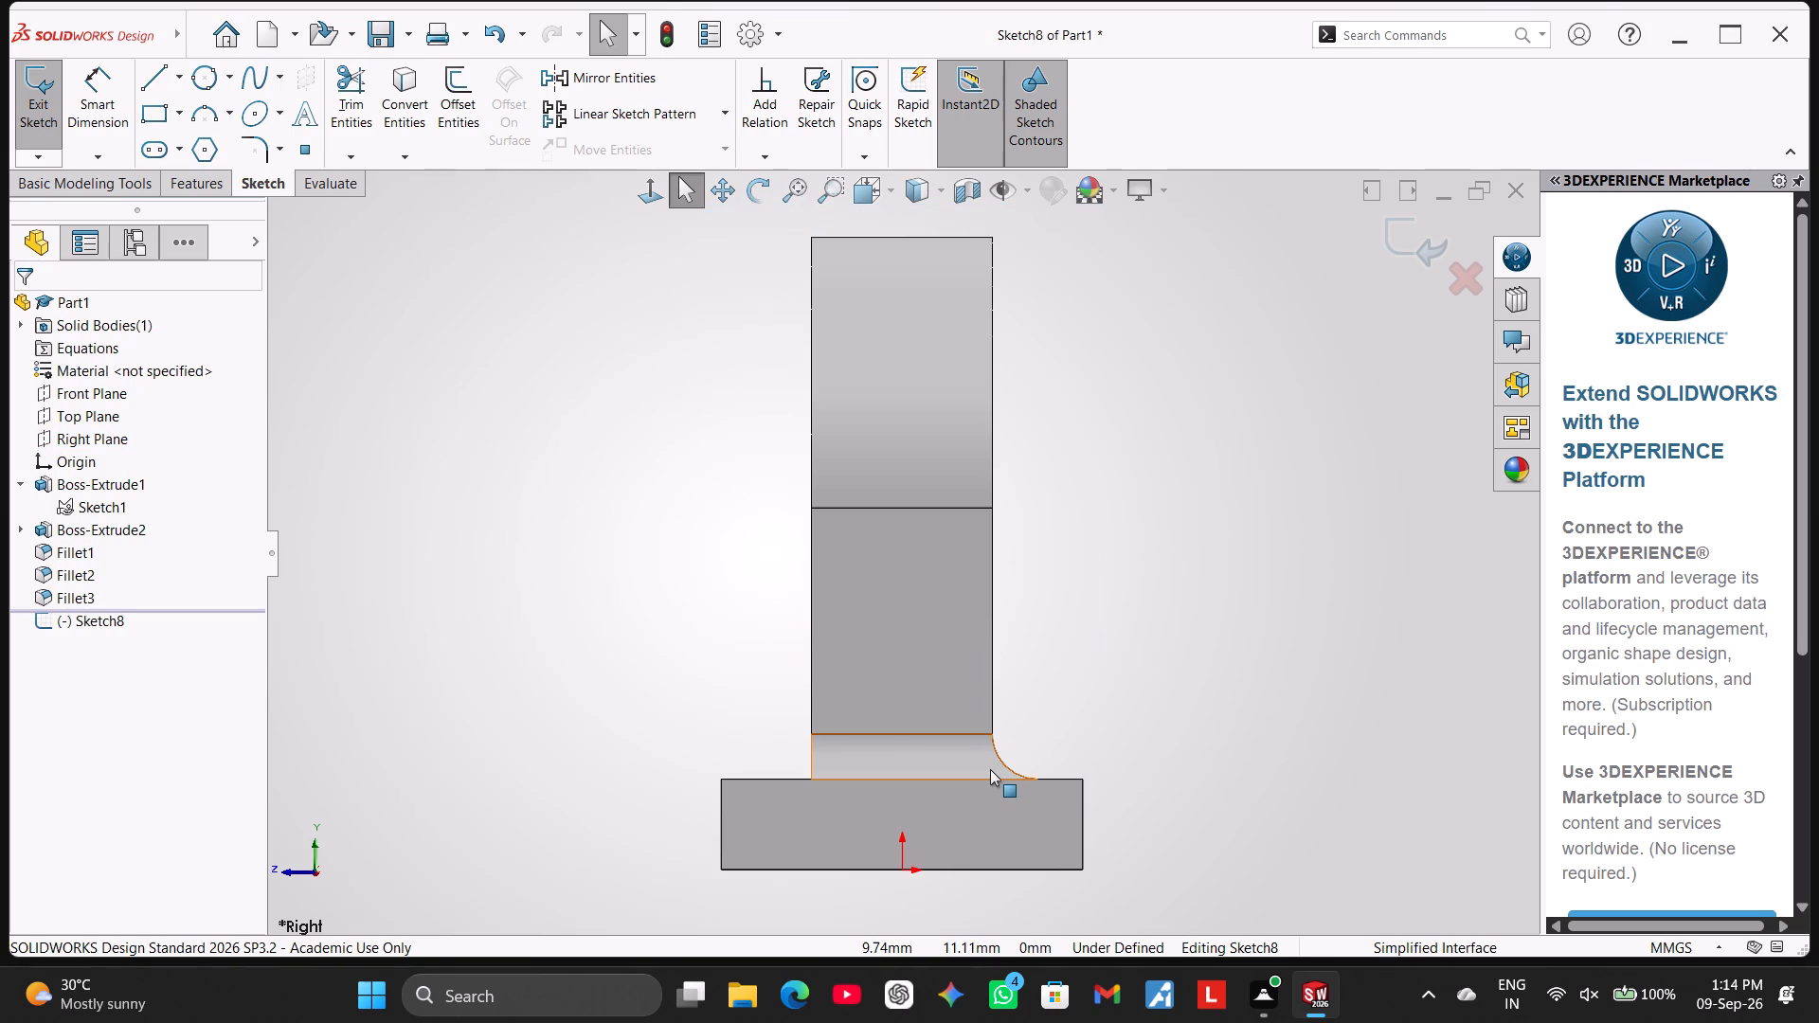
right_click(72, 593)
click(63, 554)
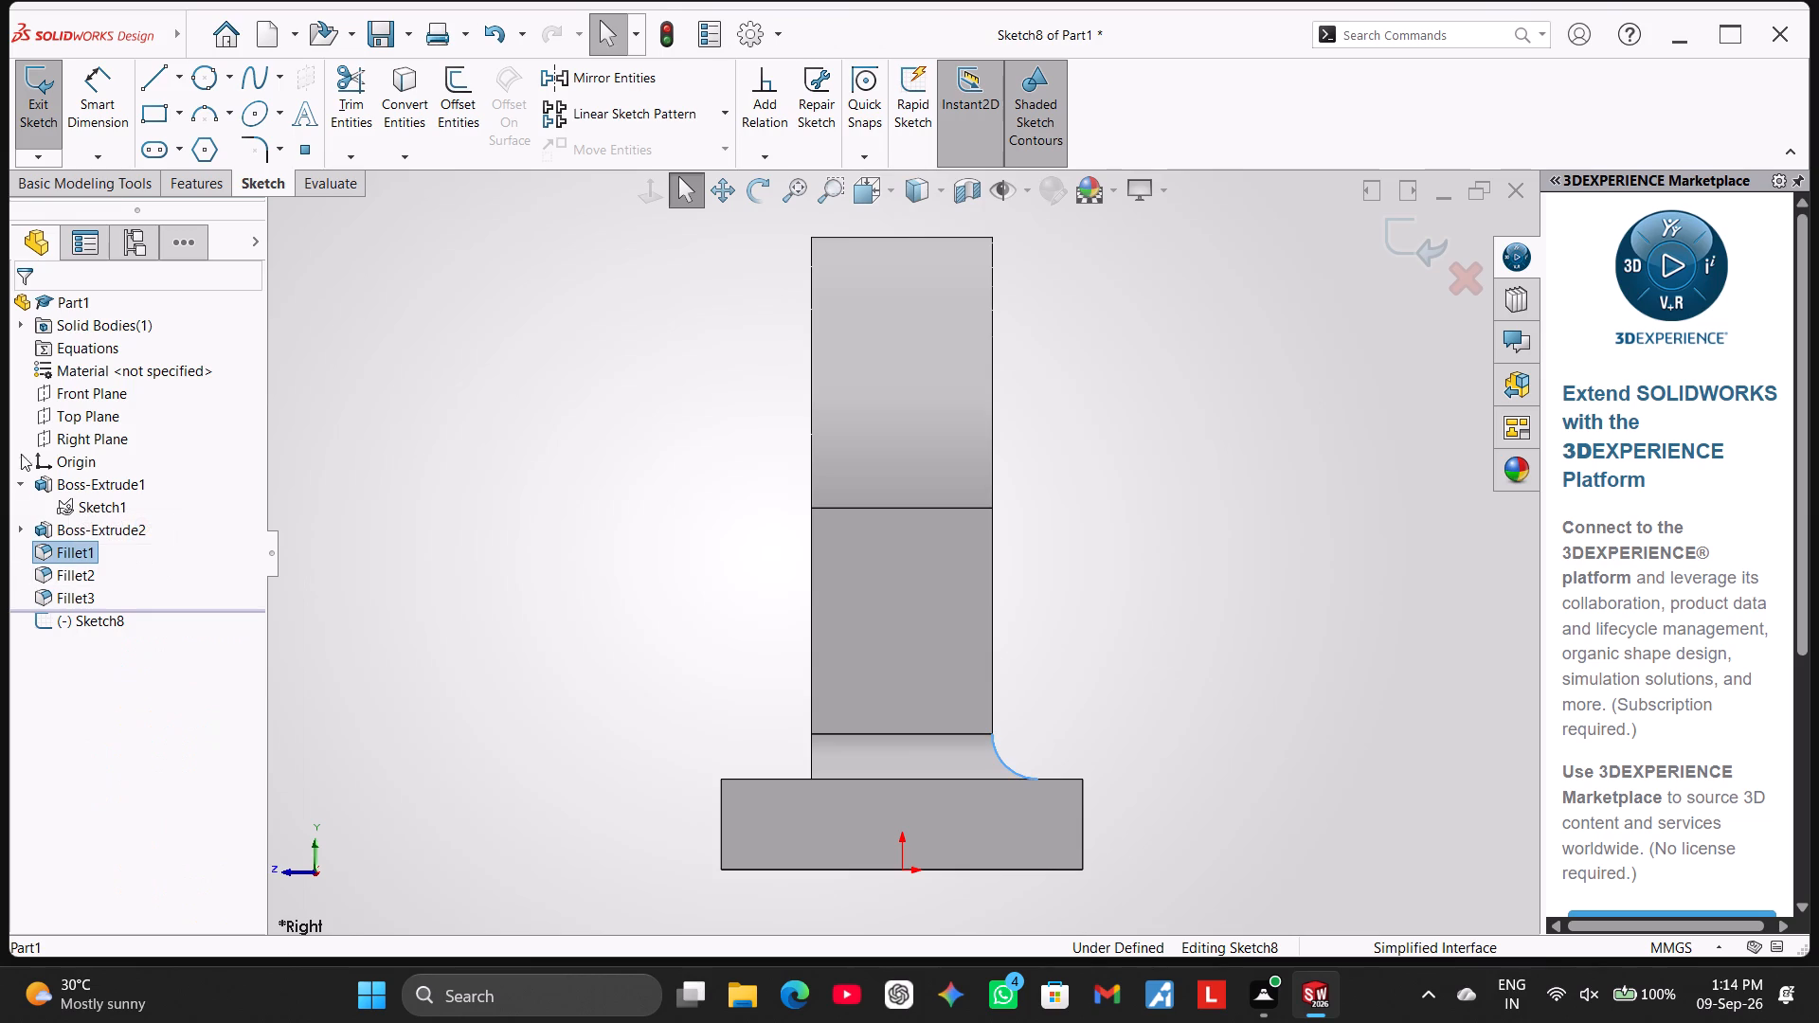
Sketch a closed right triangle about 26.6 mm high and 10 mm wide between the upright's filleted side face and the base's top outer corner.
click(158, 81)
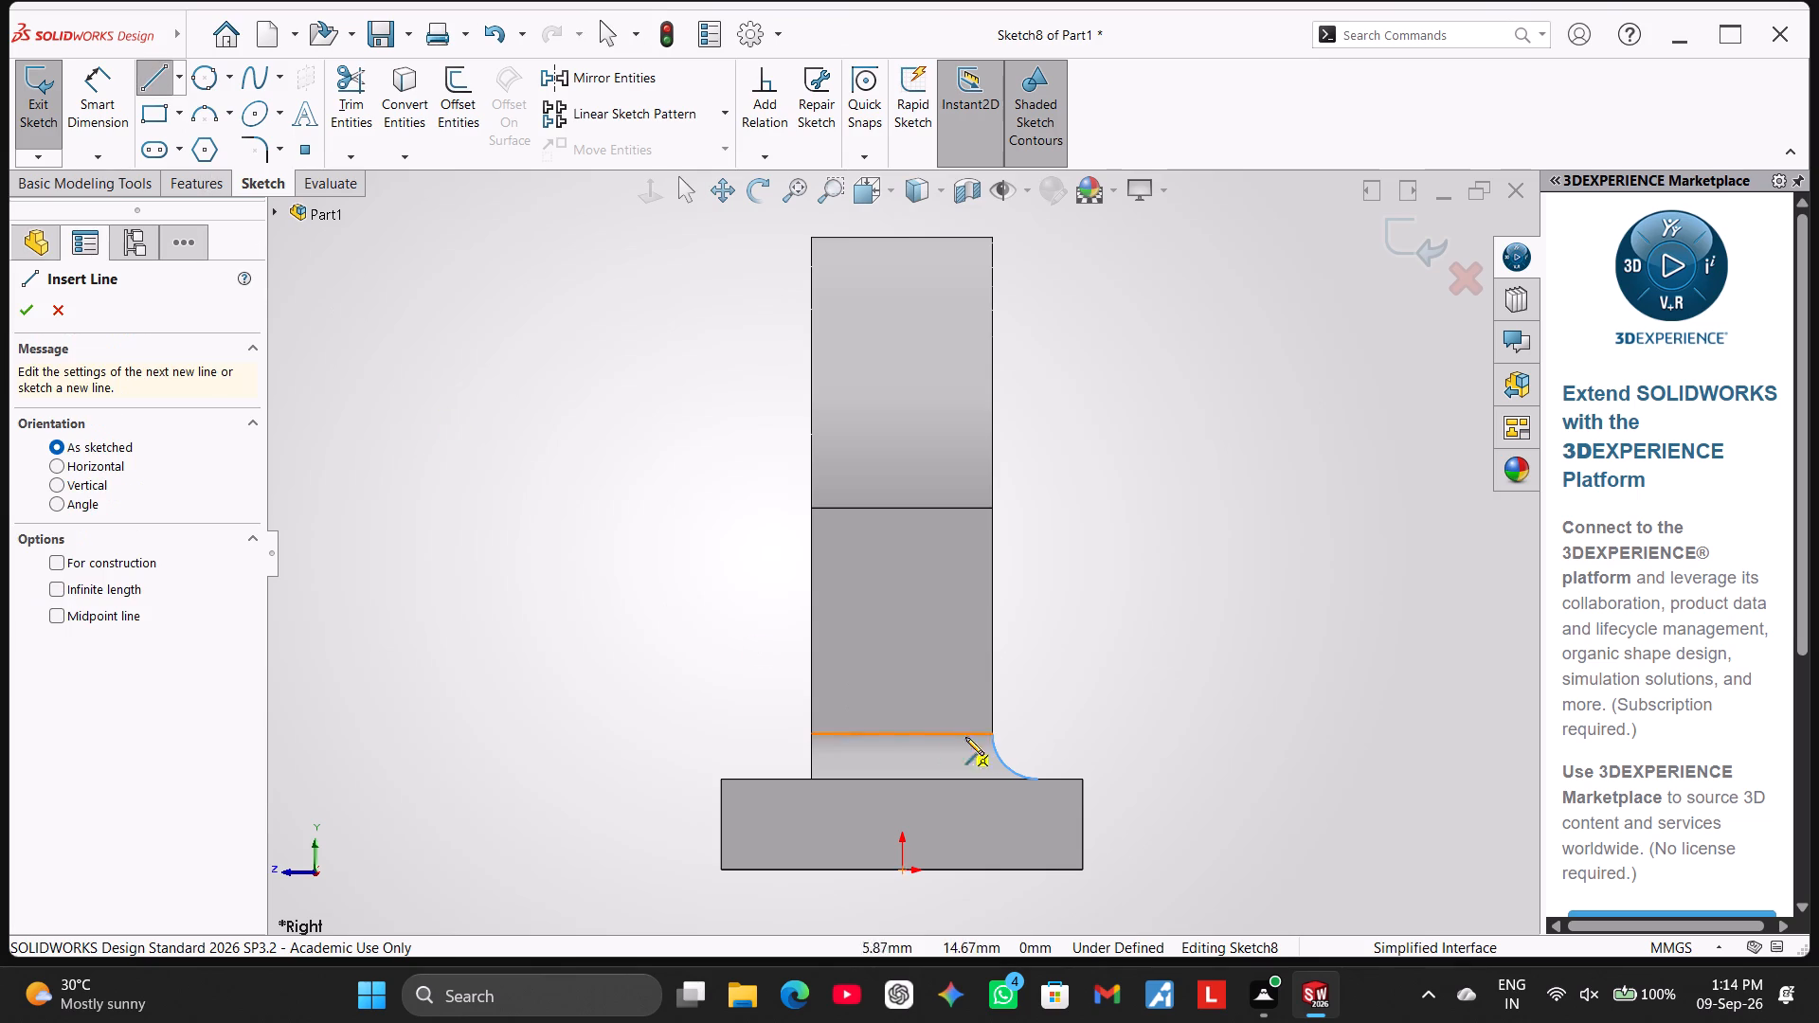
click(1083, 779)
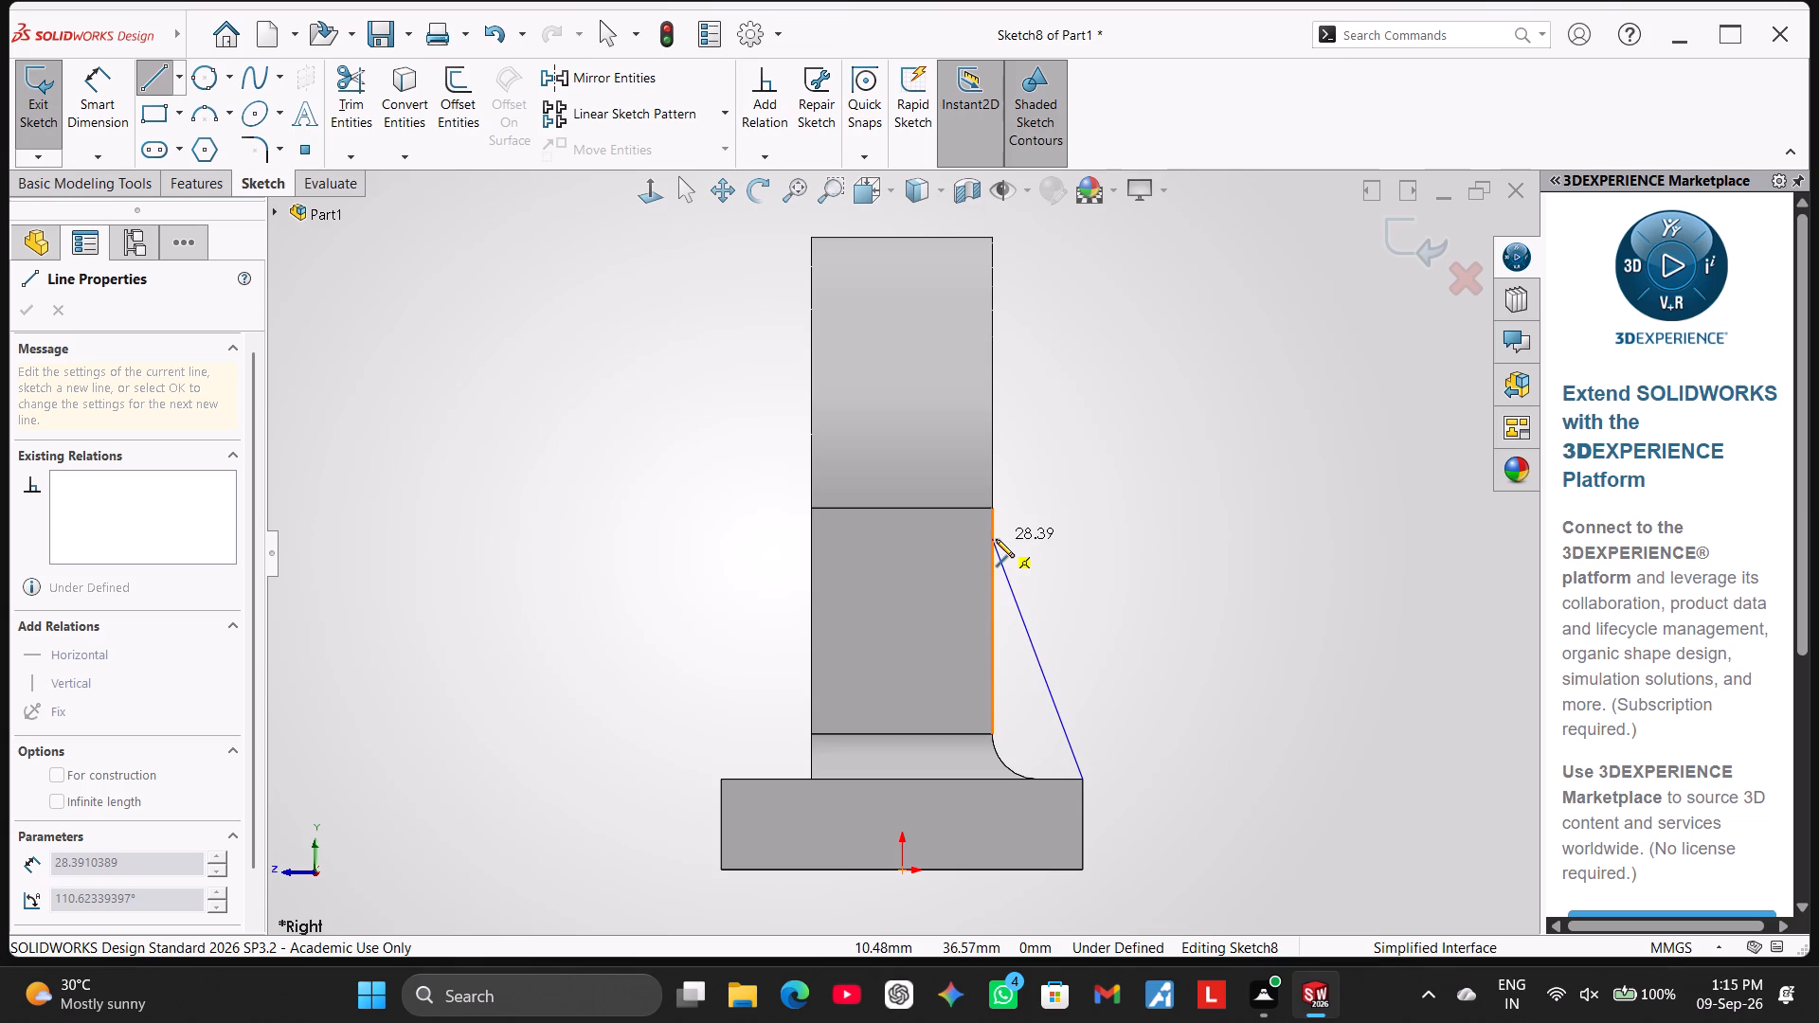
click(996, 539)
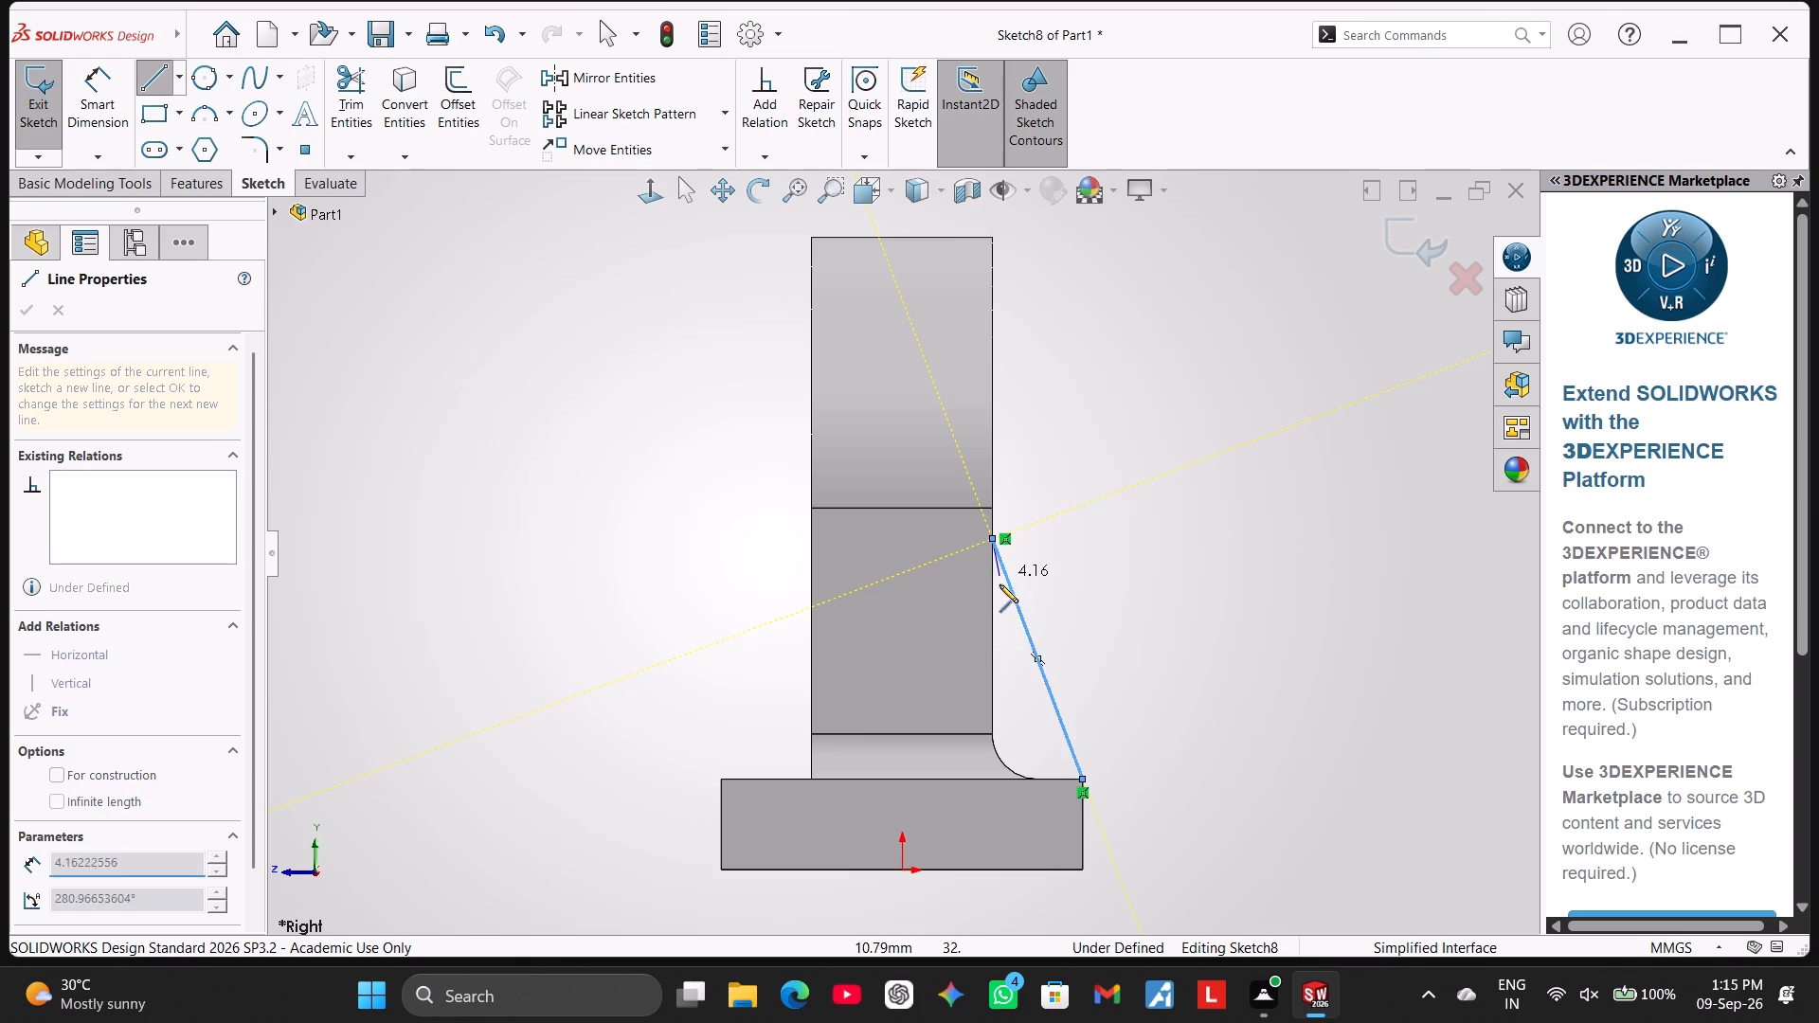
click(995, 780)
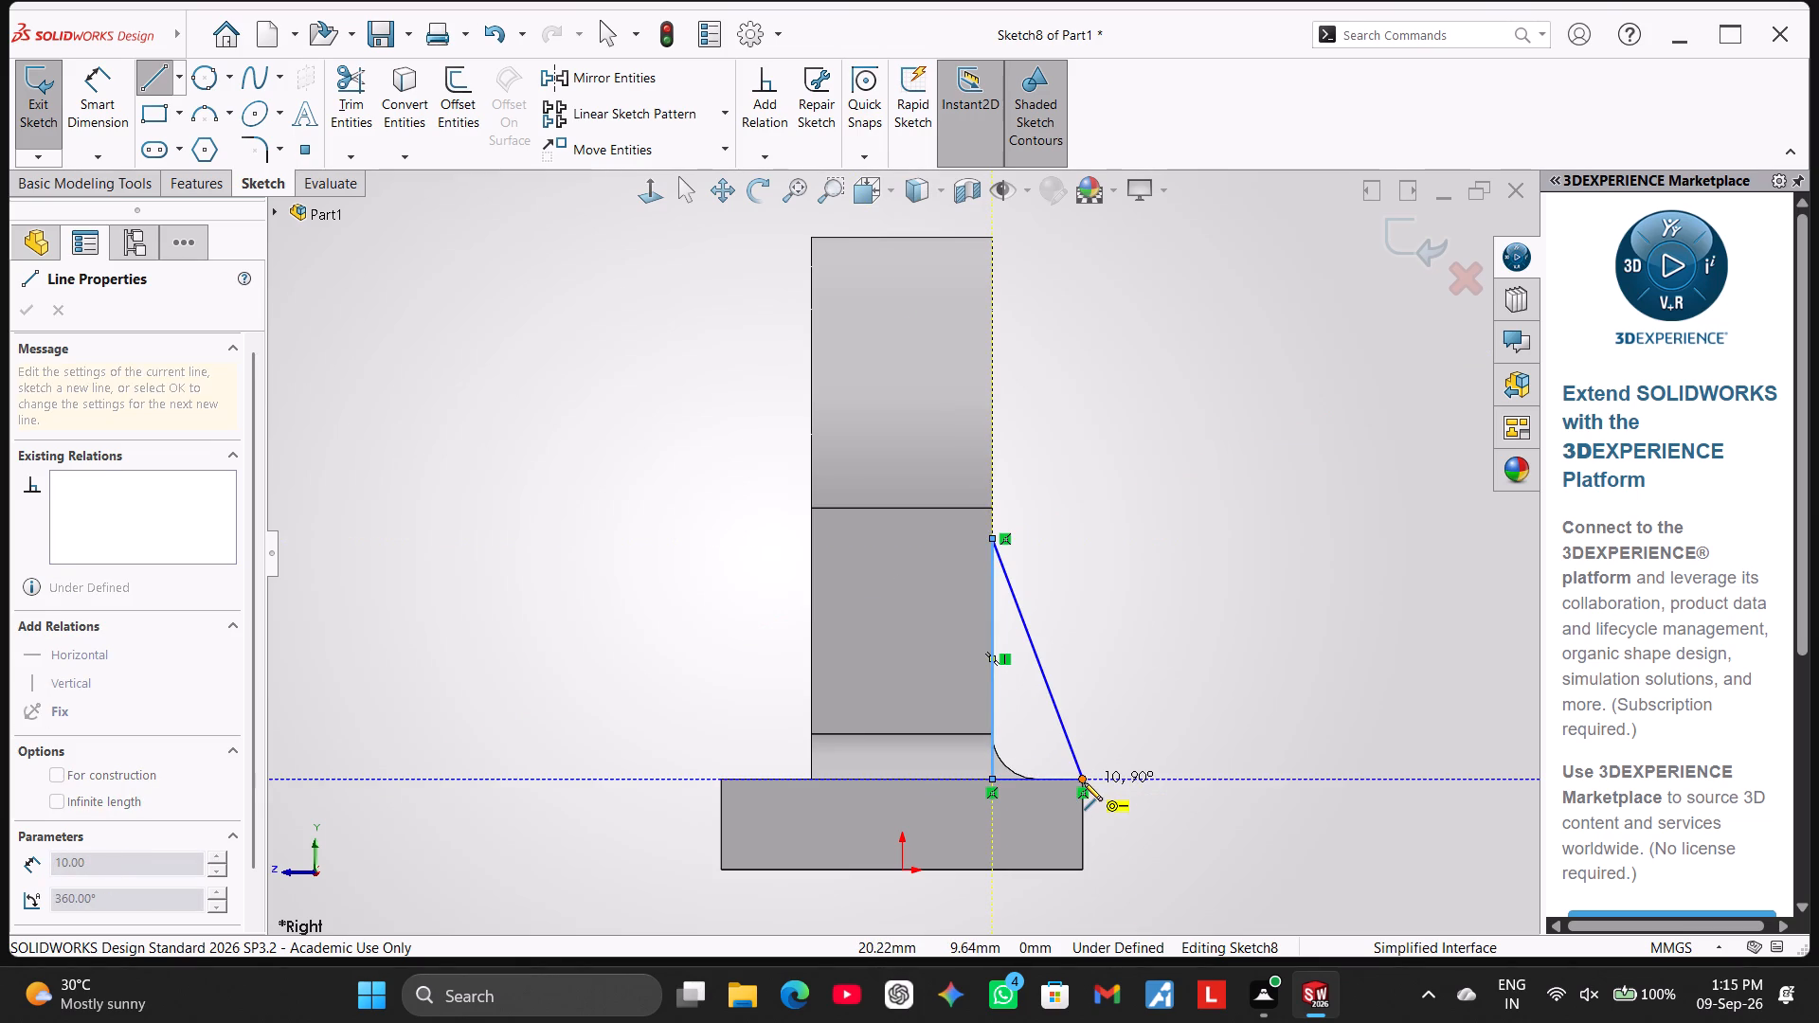
click(1084, 776)
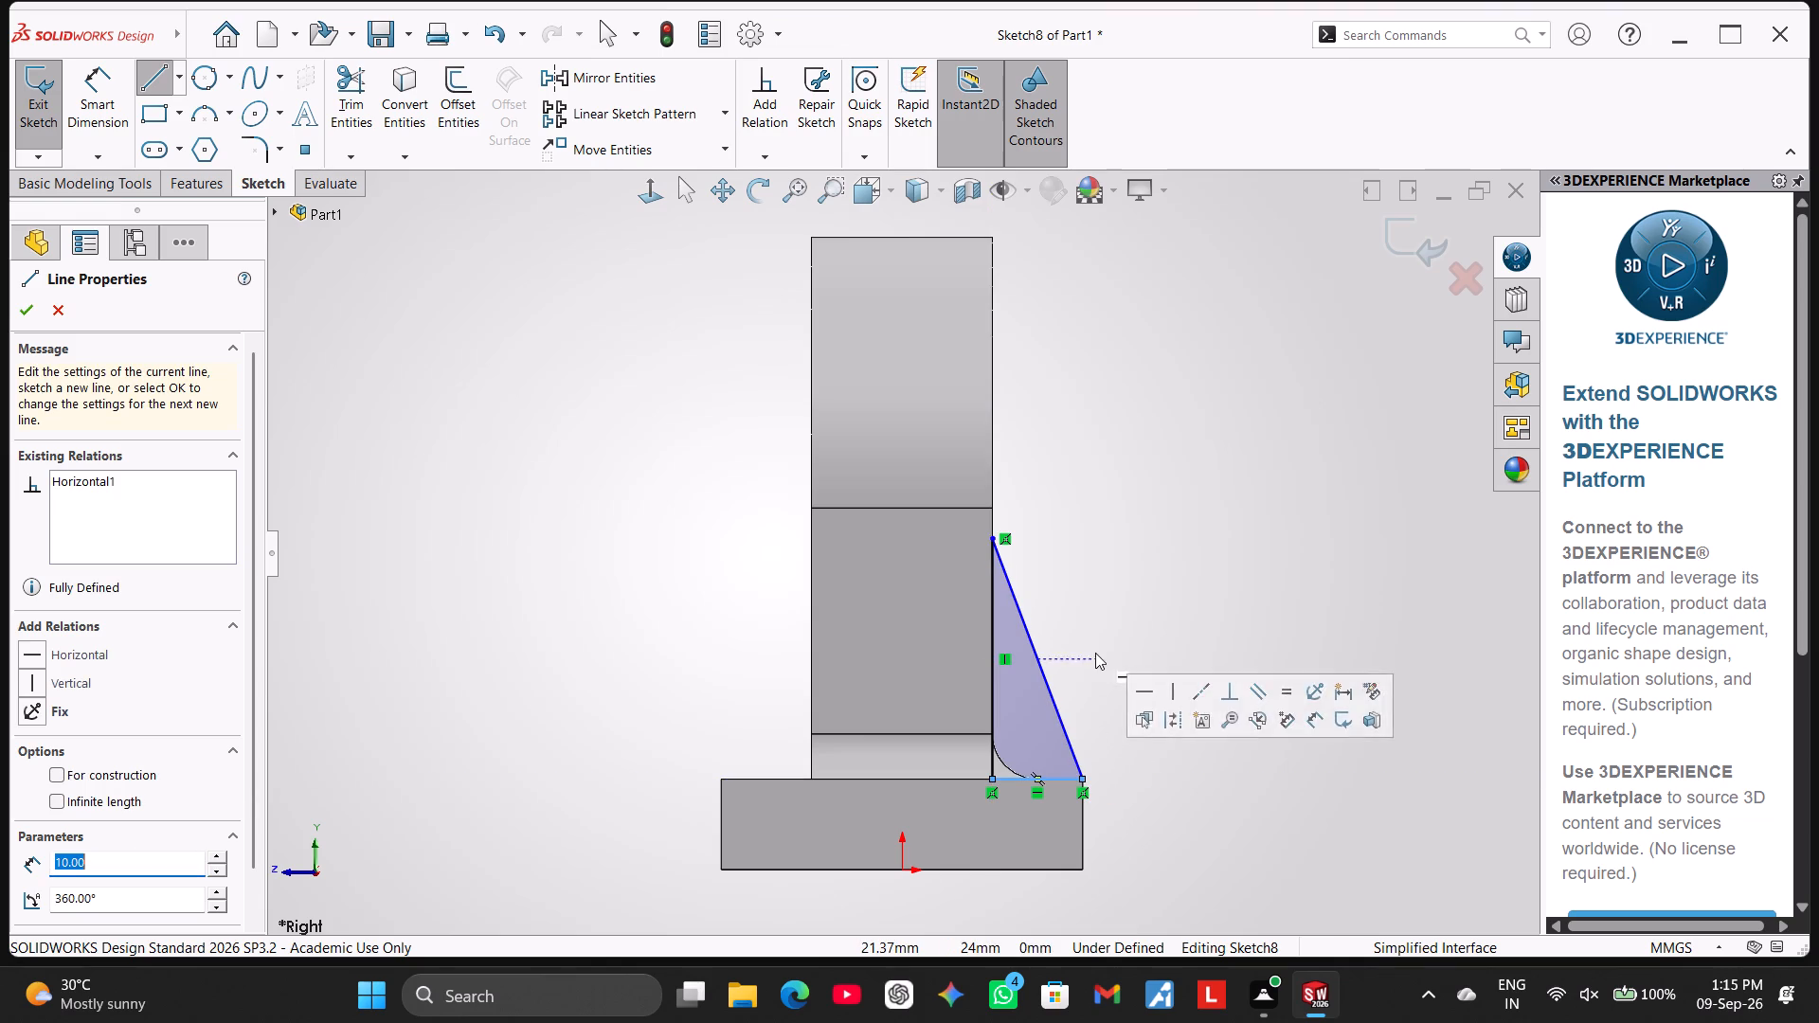
right_click(1095, 653)
click(1118, 663)
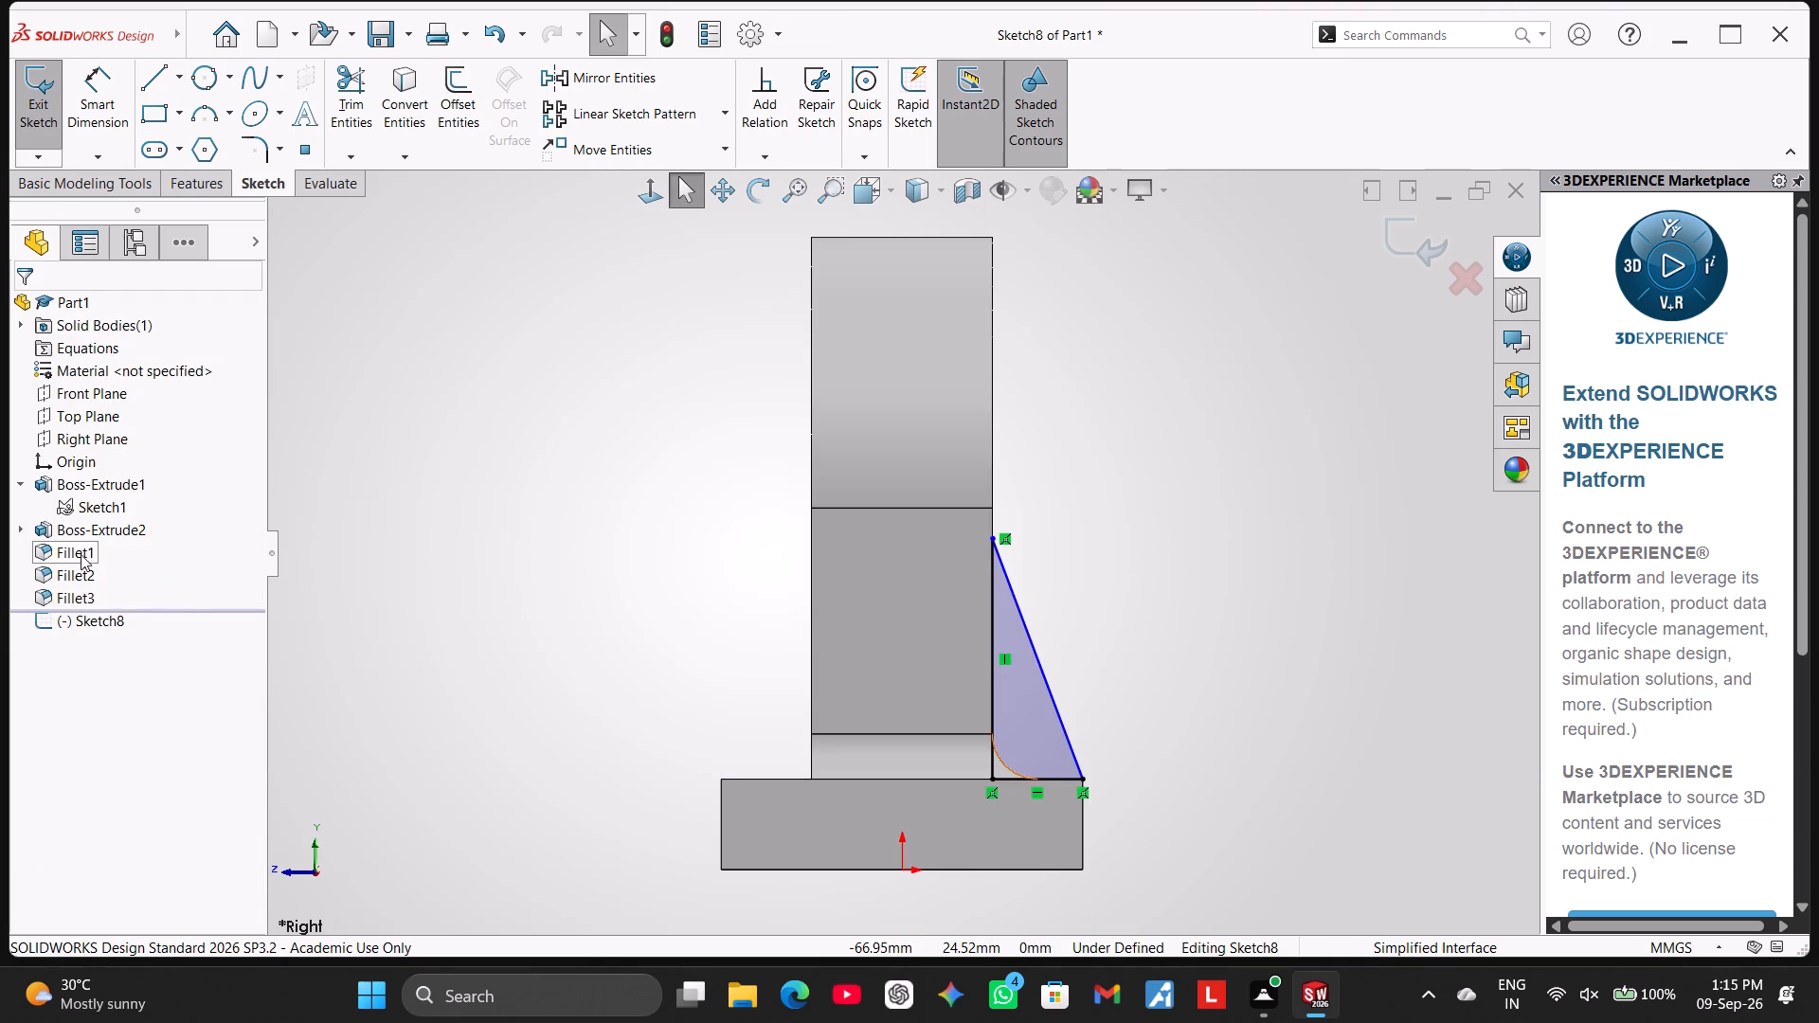
Exit the triangle sketch and delete Fillet1 at the junction of the upright and the base.
right_click(81, 548)
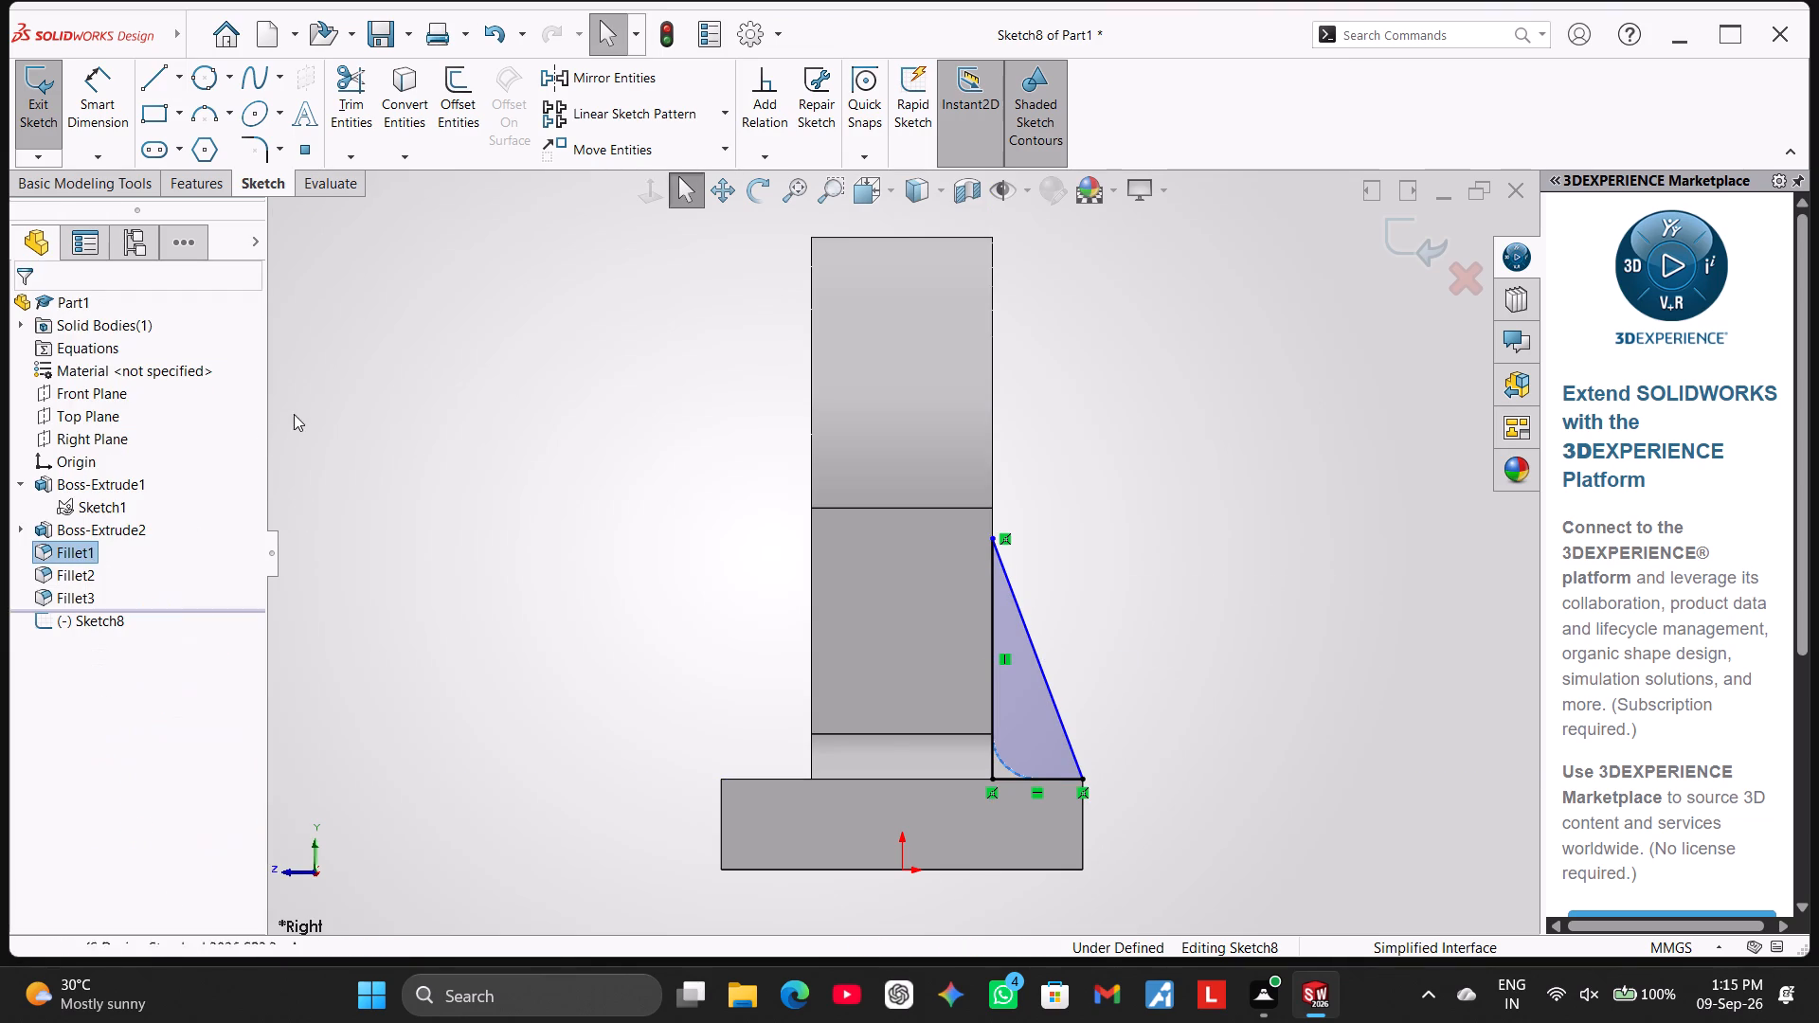
click(292, 414)
click(42, 116)
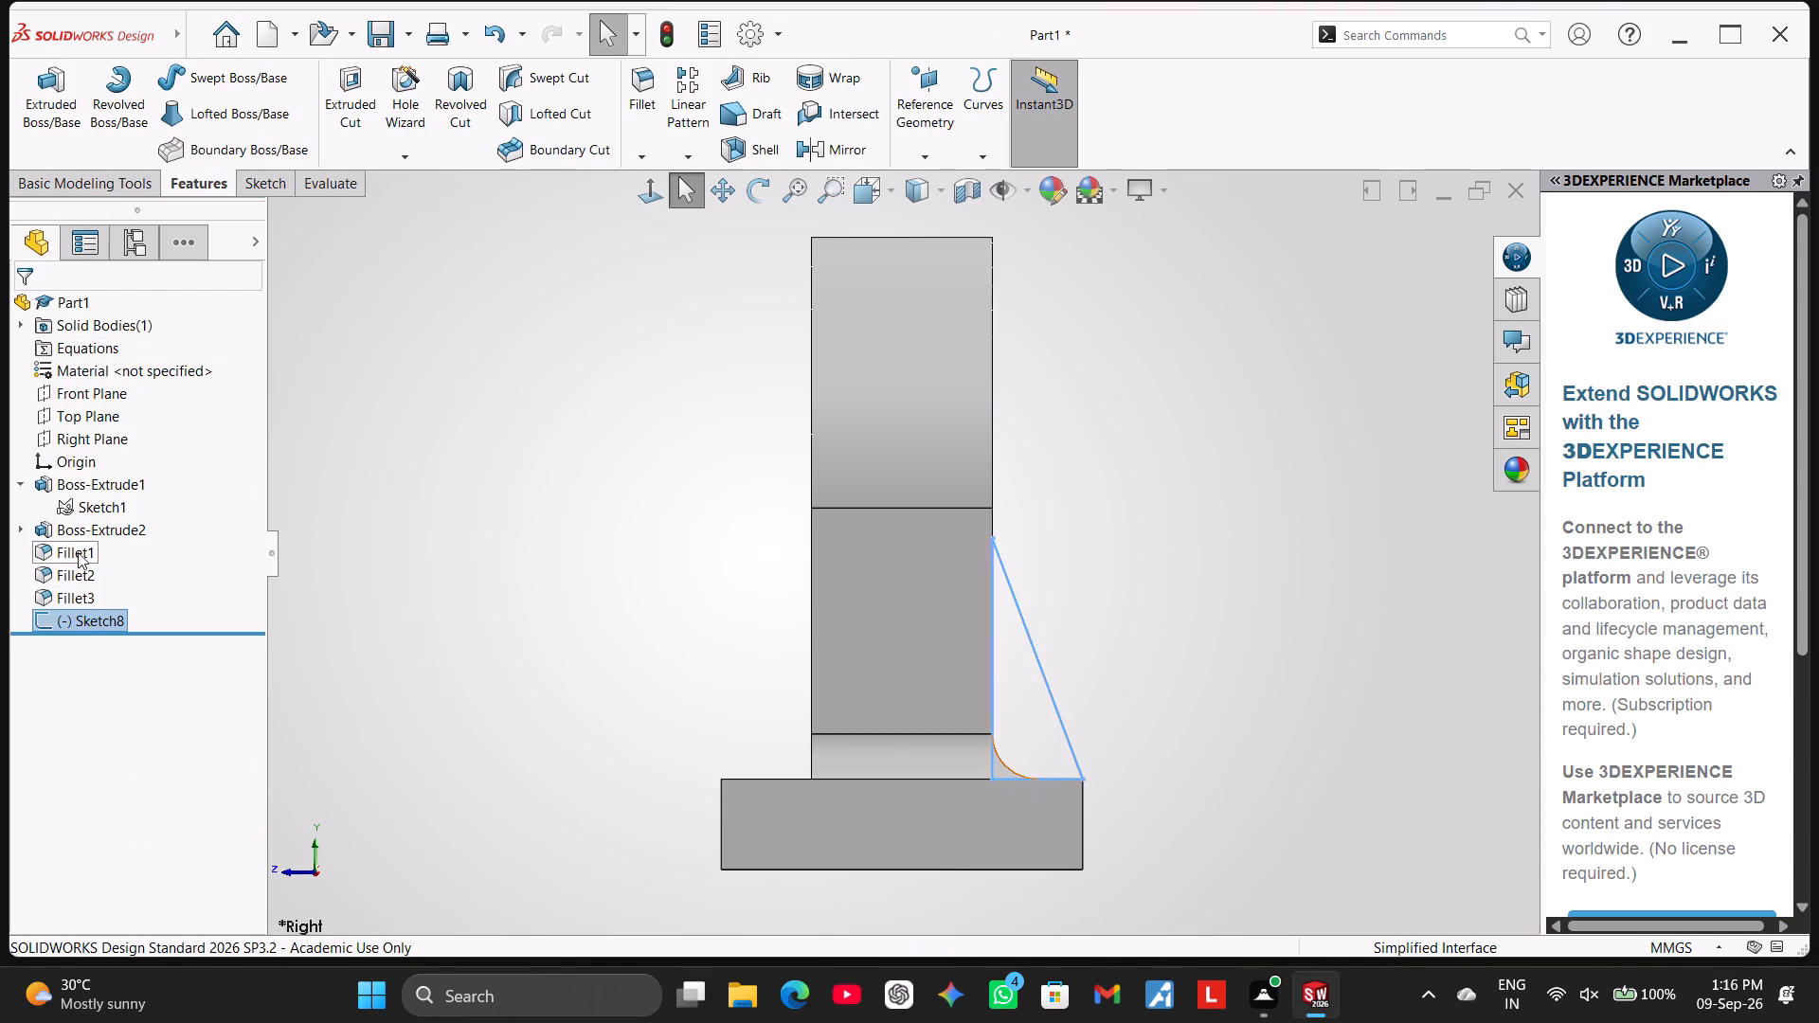
right_click(78, 549)
click(168, 676)
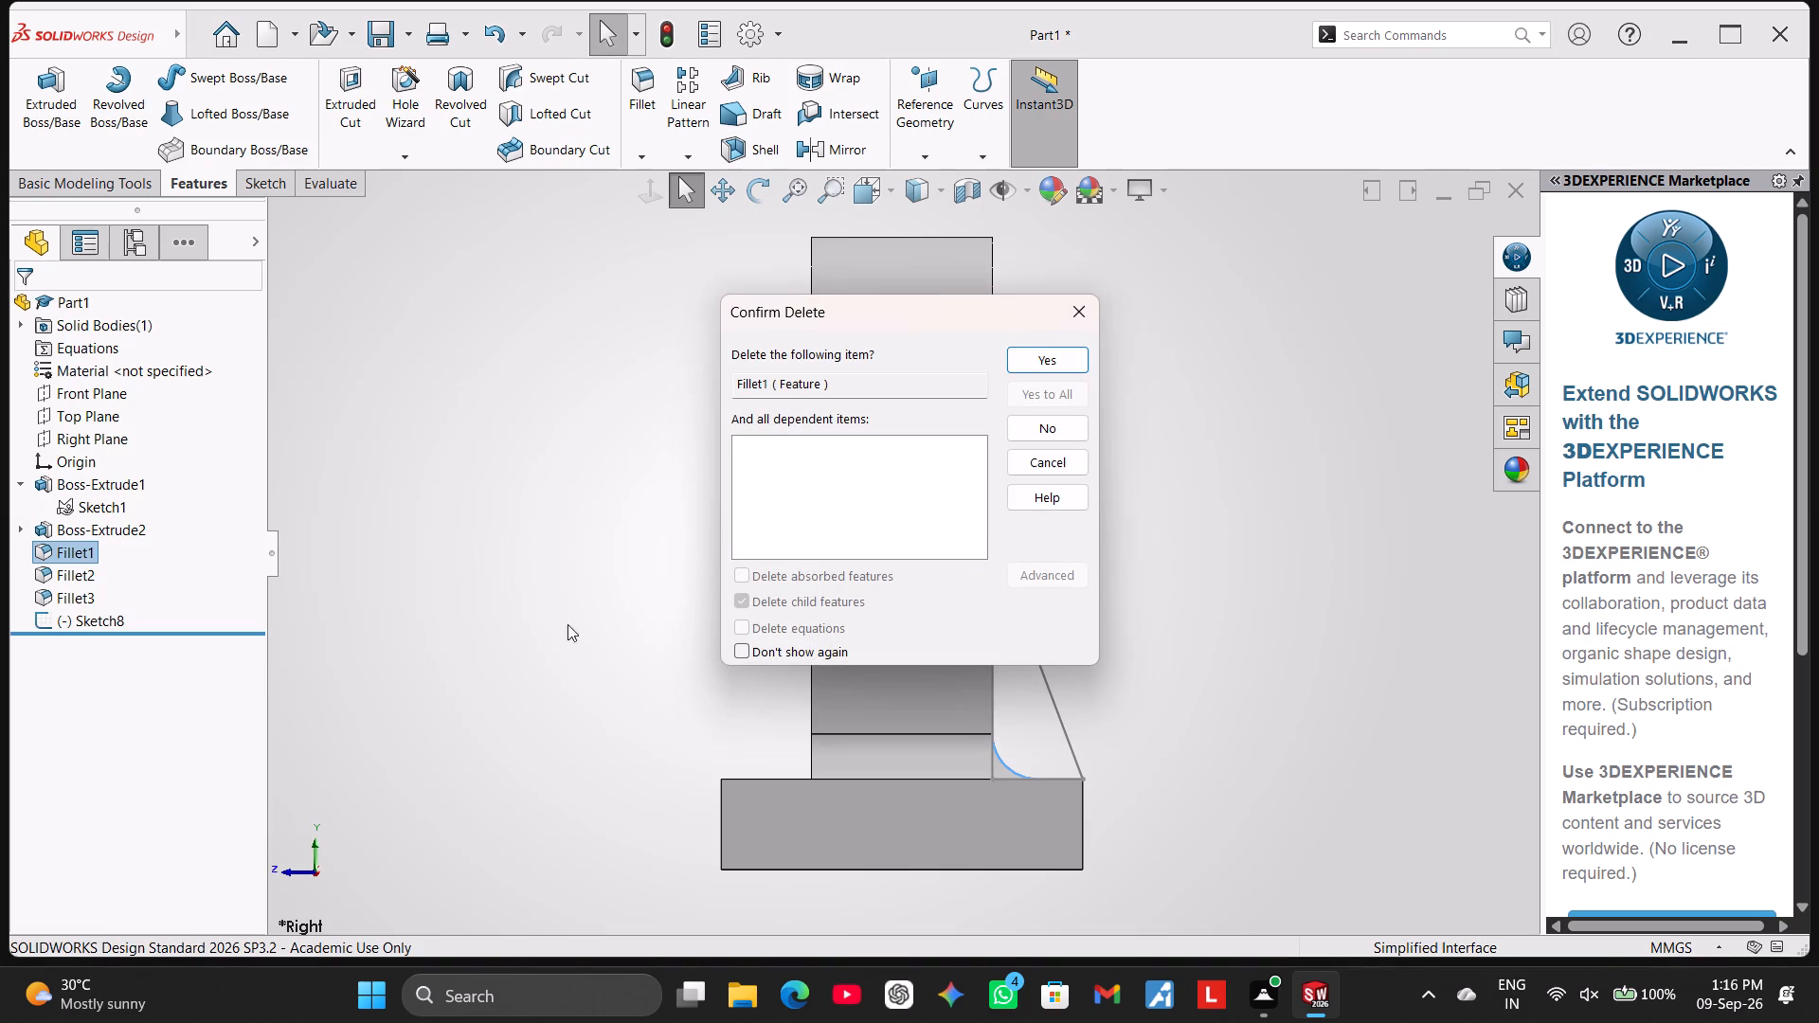
click(1037, 356)
click(1222, 536)
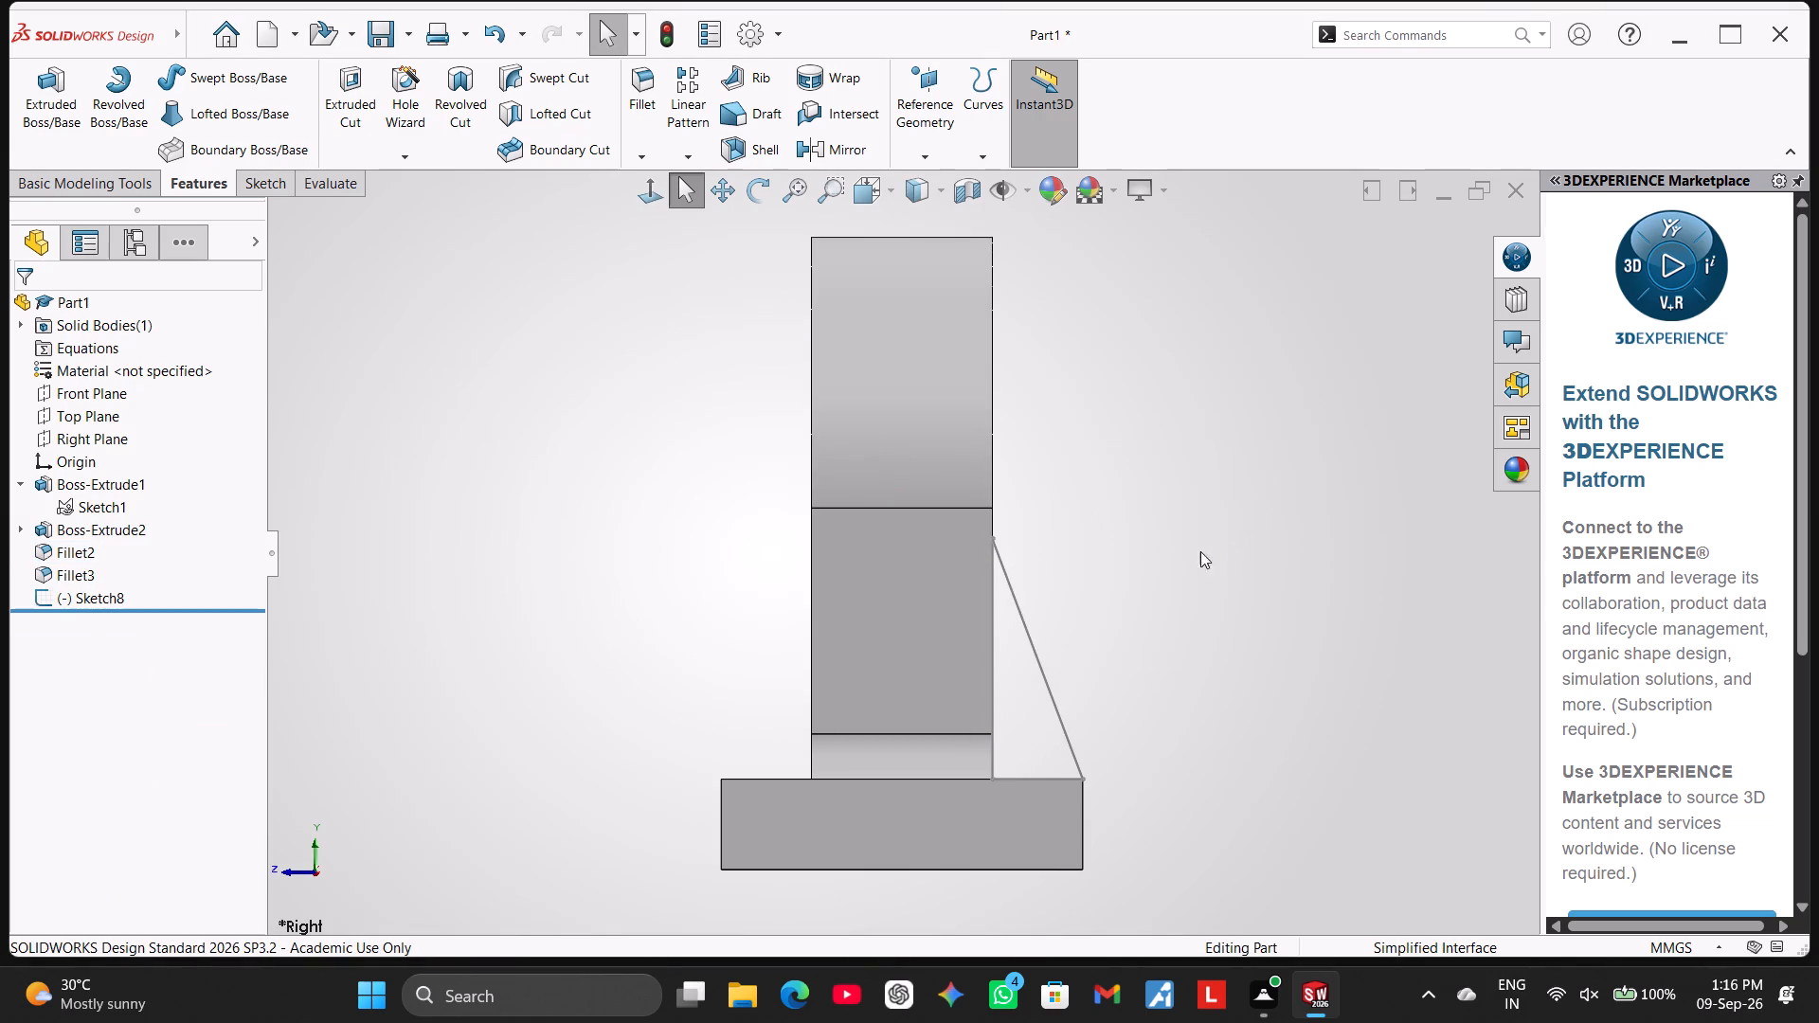
Reopen the triangle sketch for editing.
click(242, 184)
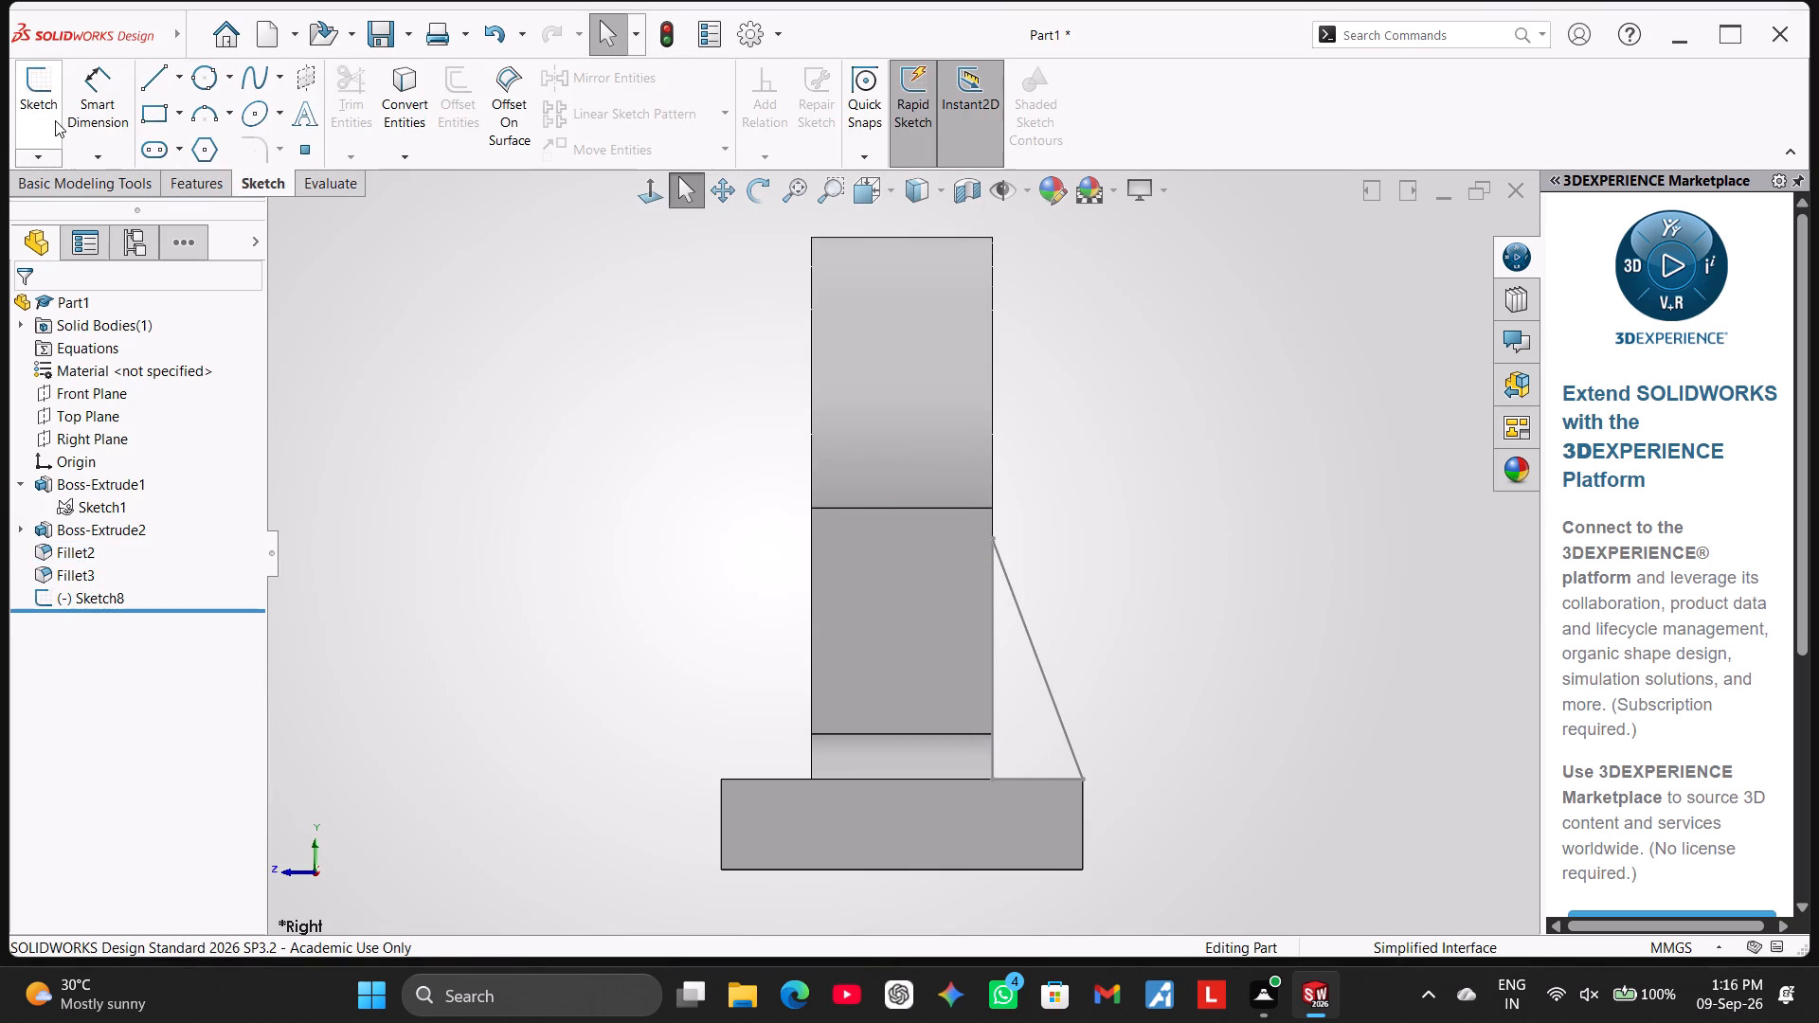
click(53, 118)
click(1040, 668)
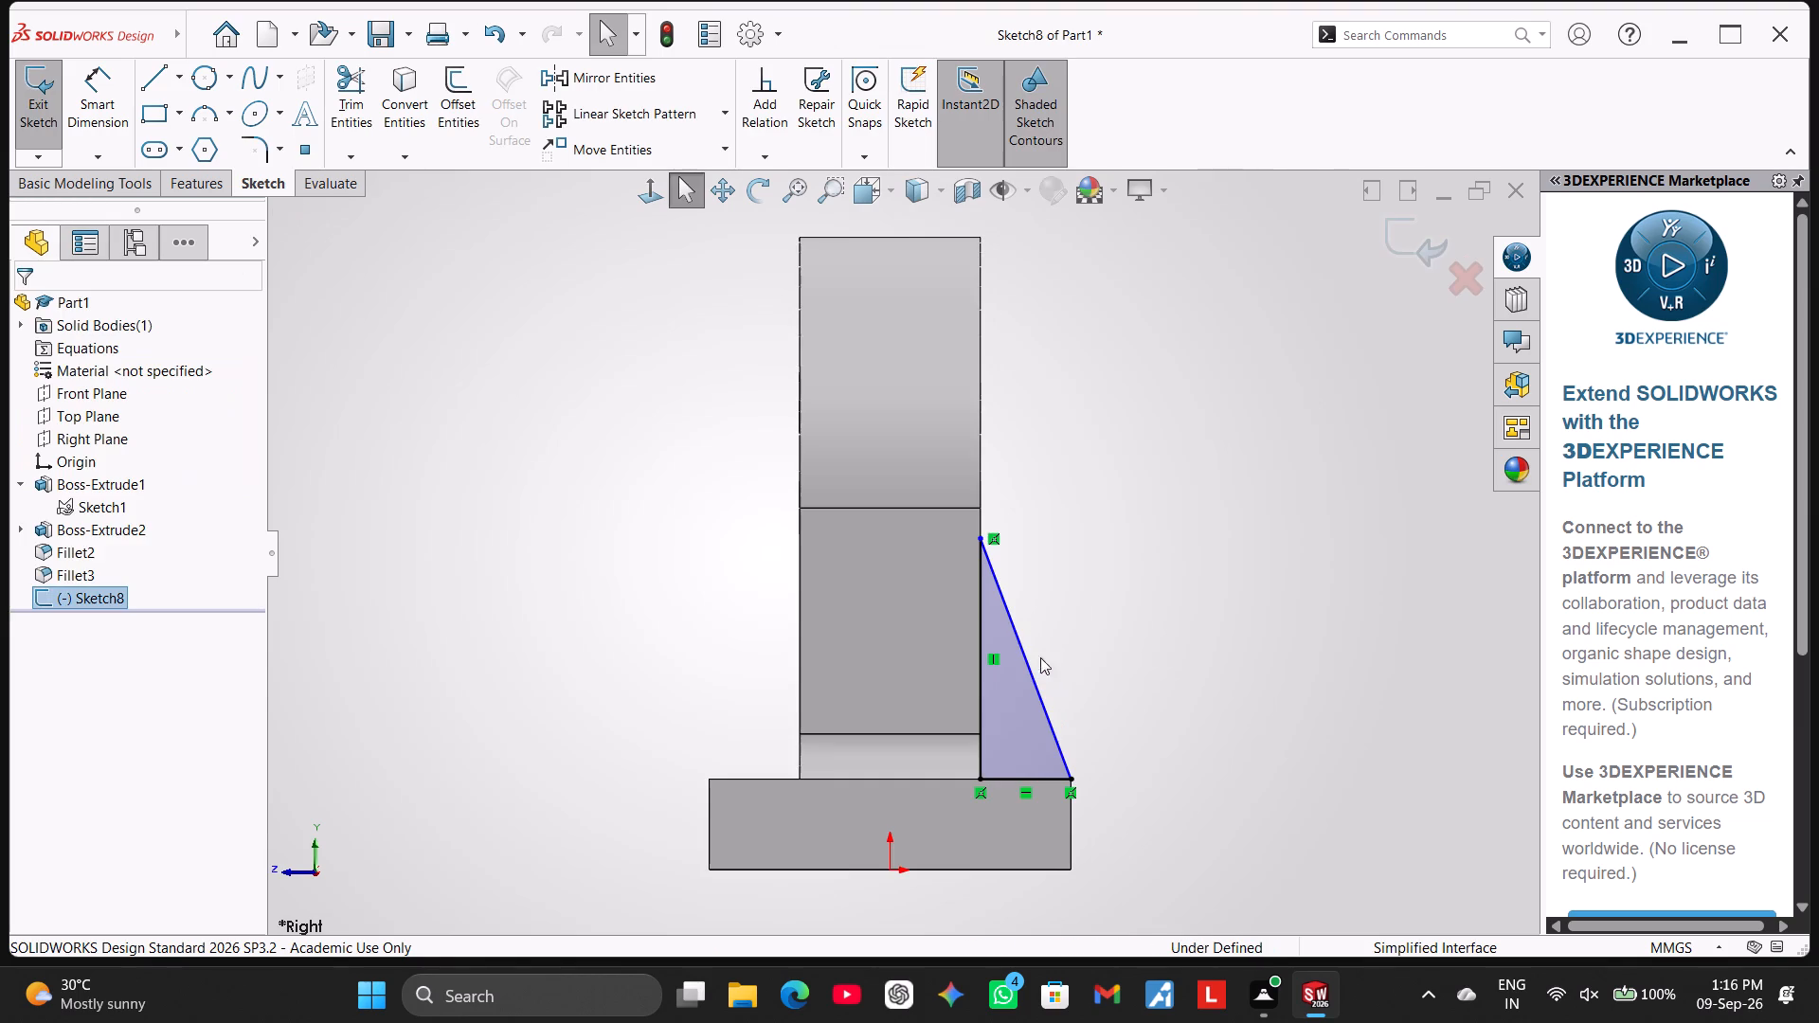
click(1096, 547)
scroll(1099, 545, down, 3)
scroll(1033, 618, up, 1)
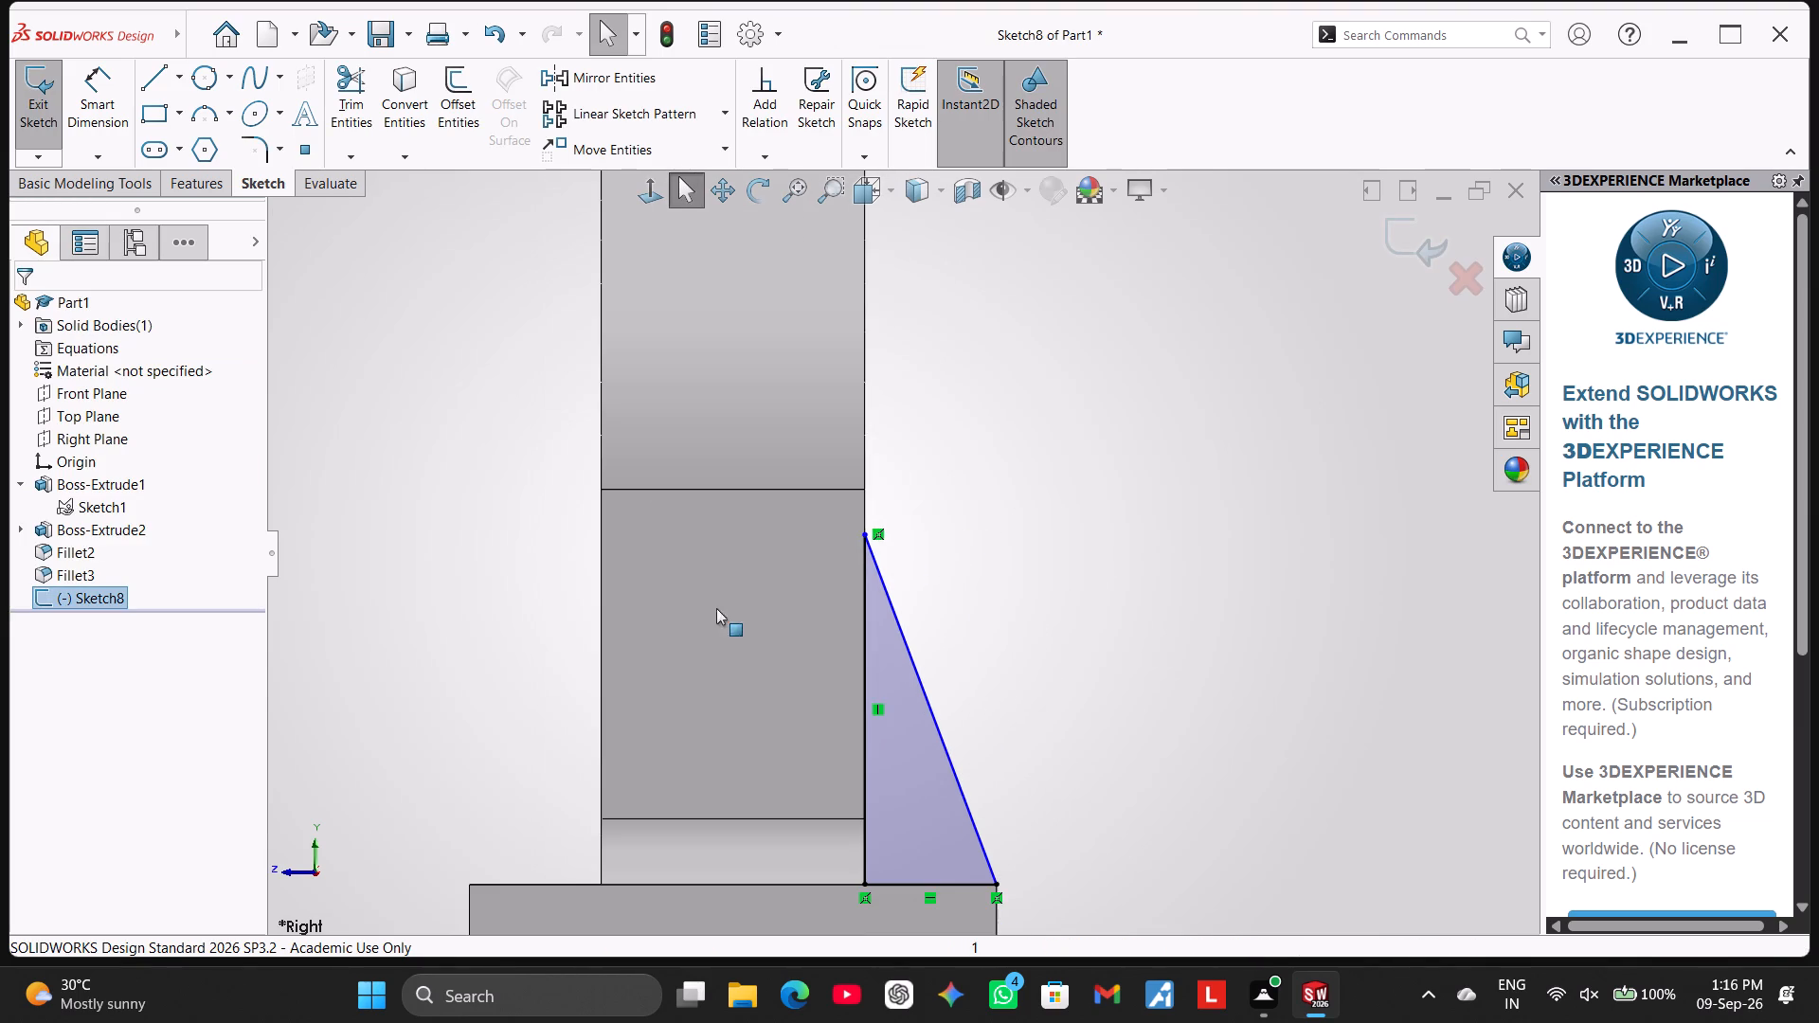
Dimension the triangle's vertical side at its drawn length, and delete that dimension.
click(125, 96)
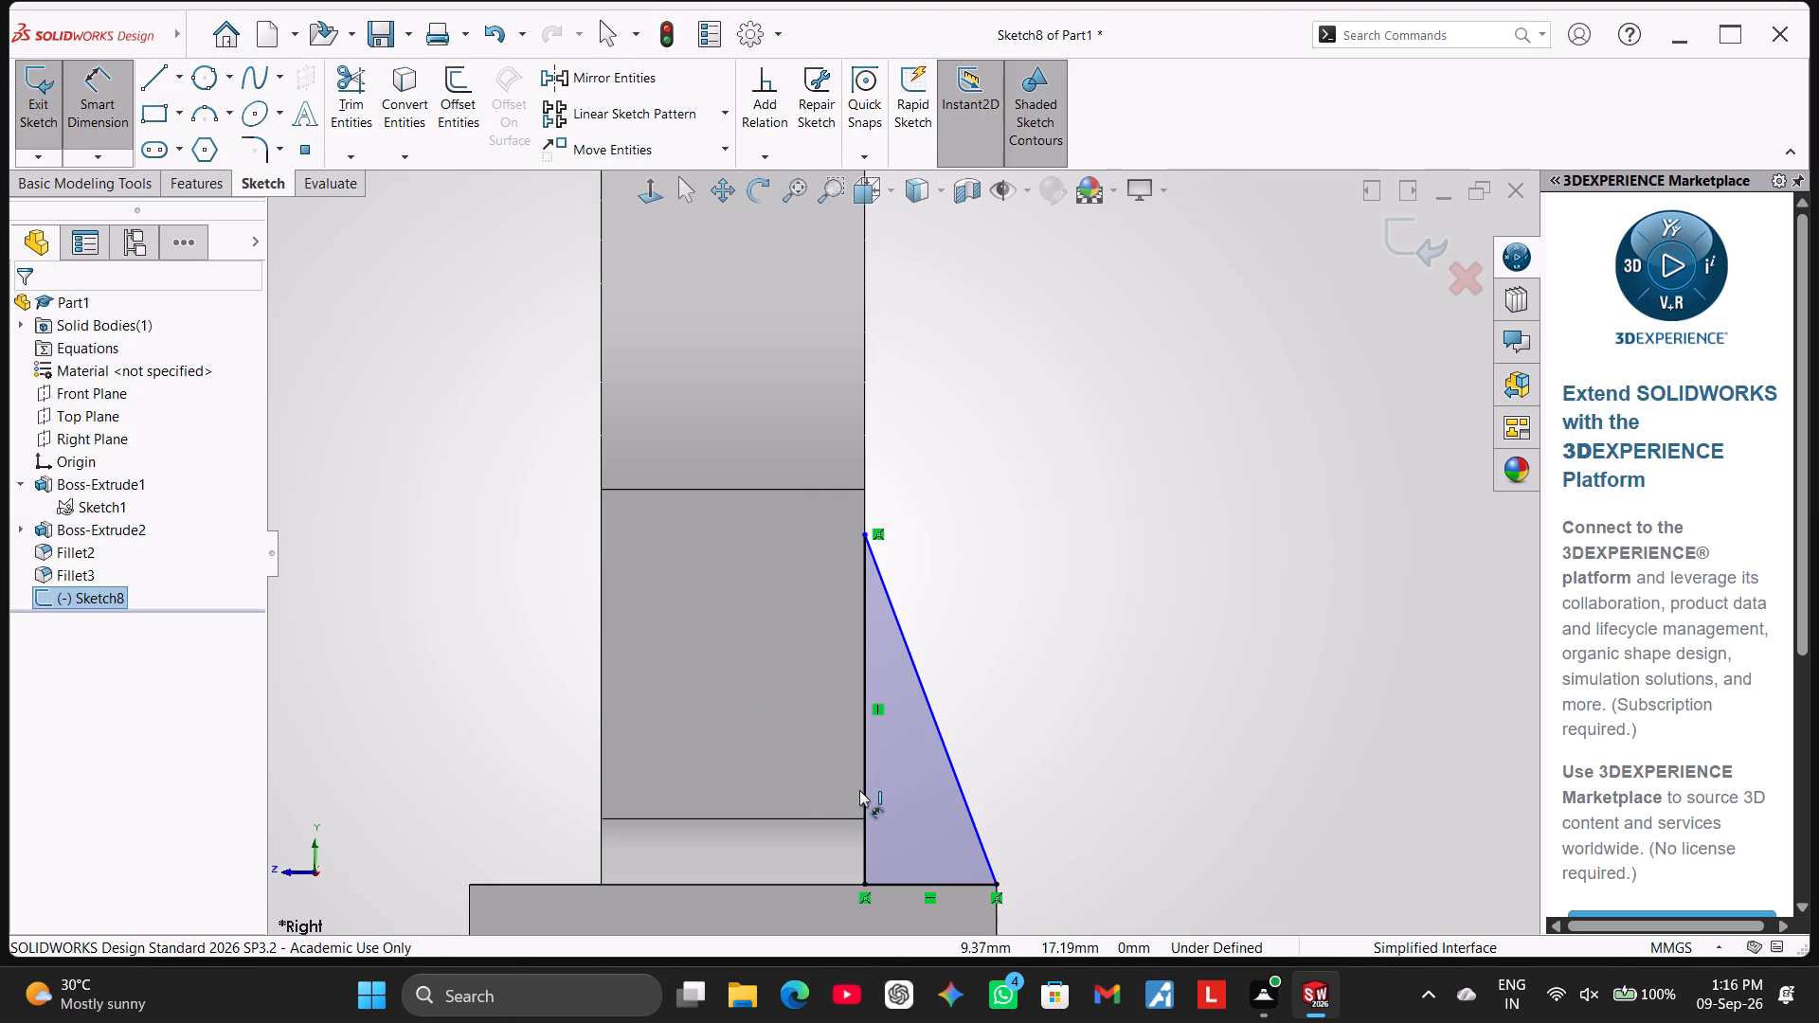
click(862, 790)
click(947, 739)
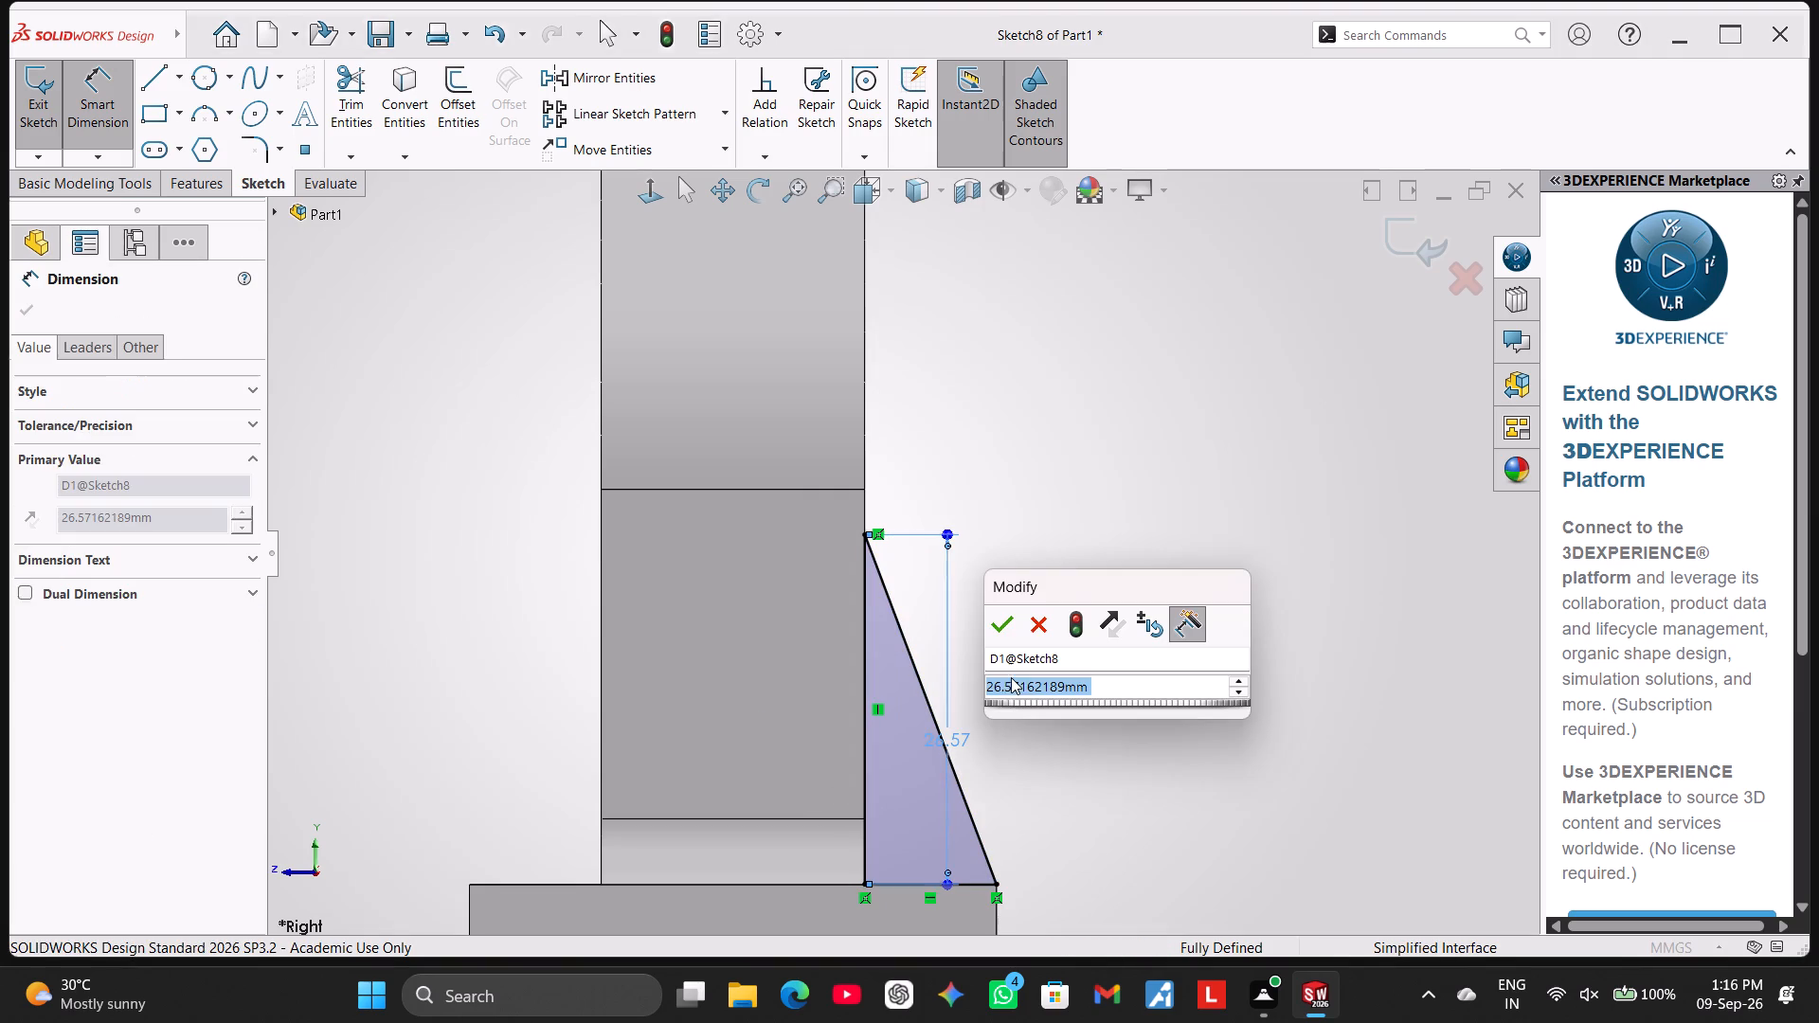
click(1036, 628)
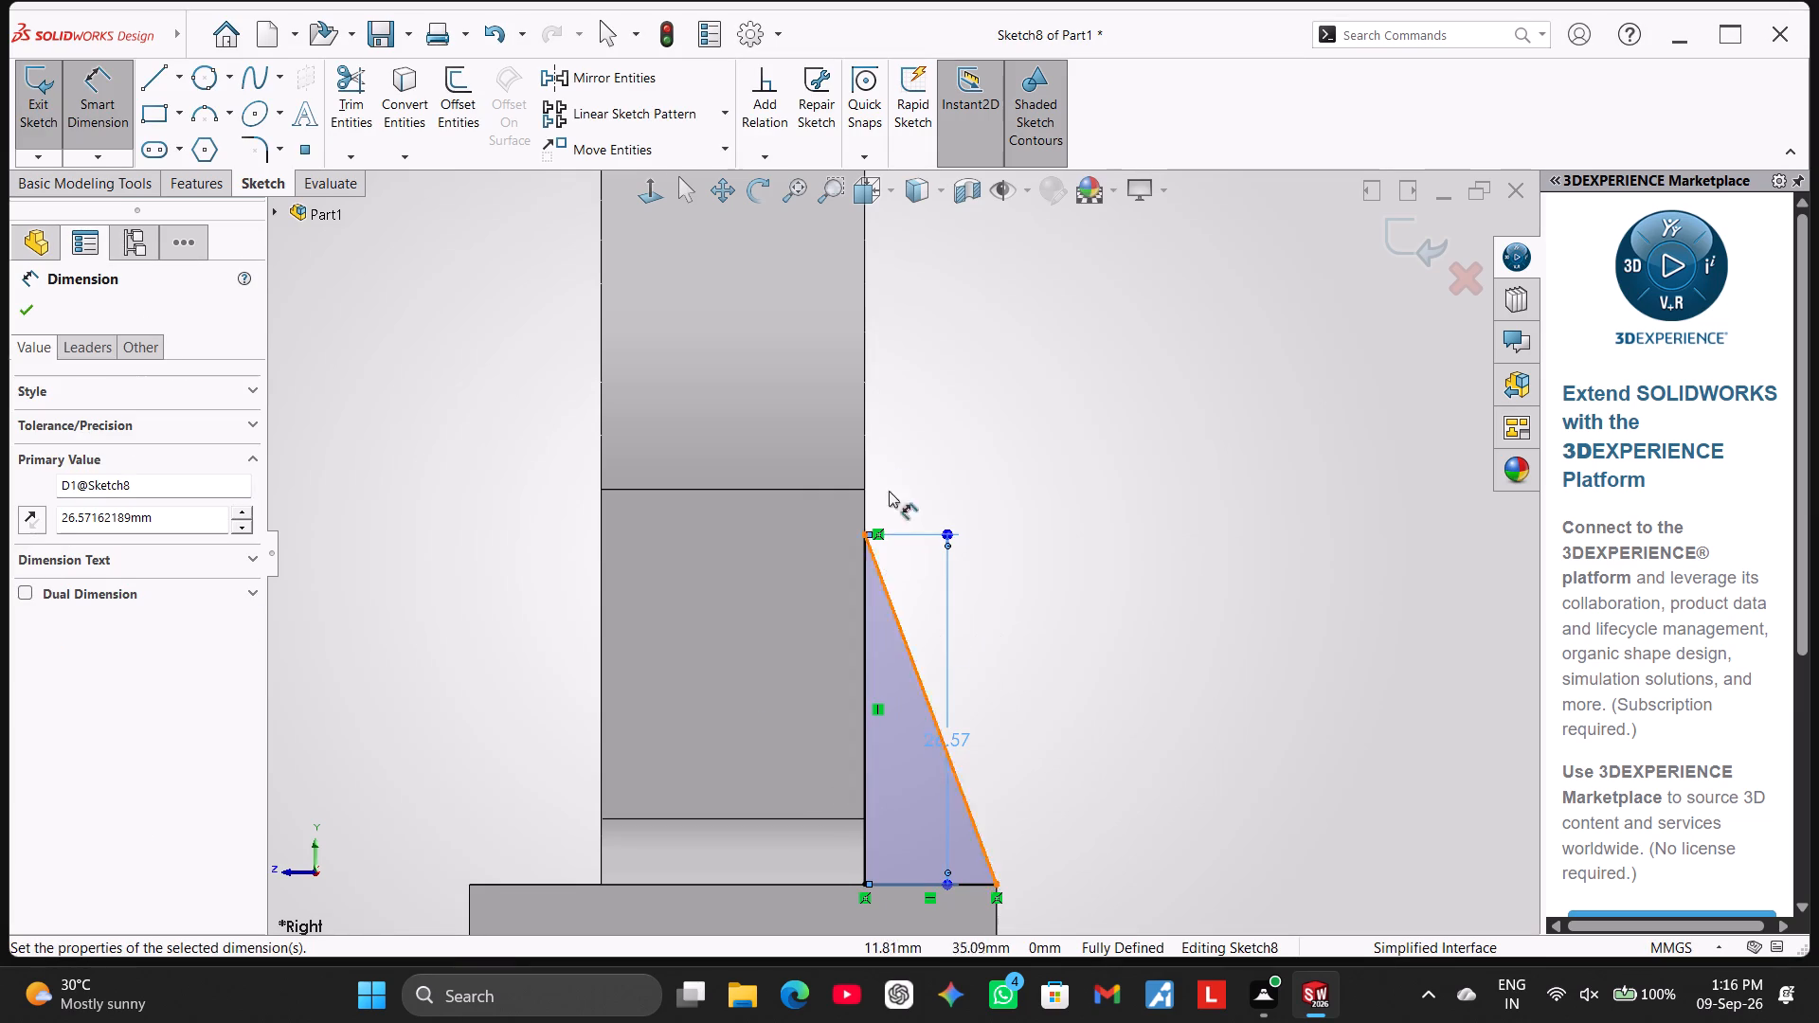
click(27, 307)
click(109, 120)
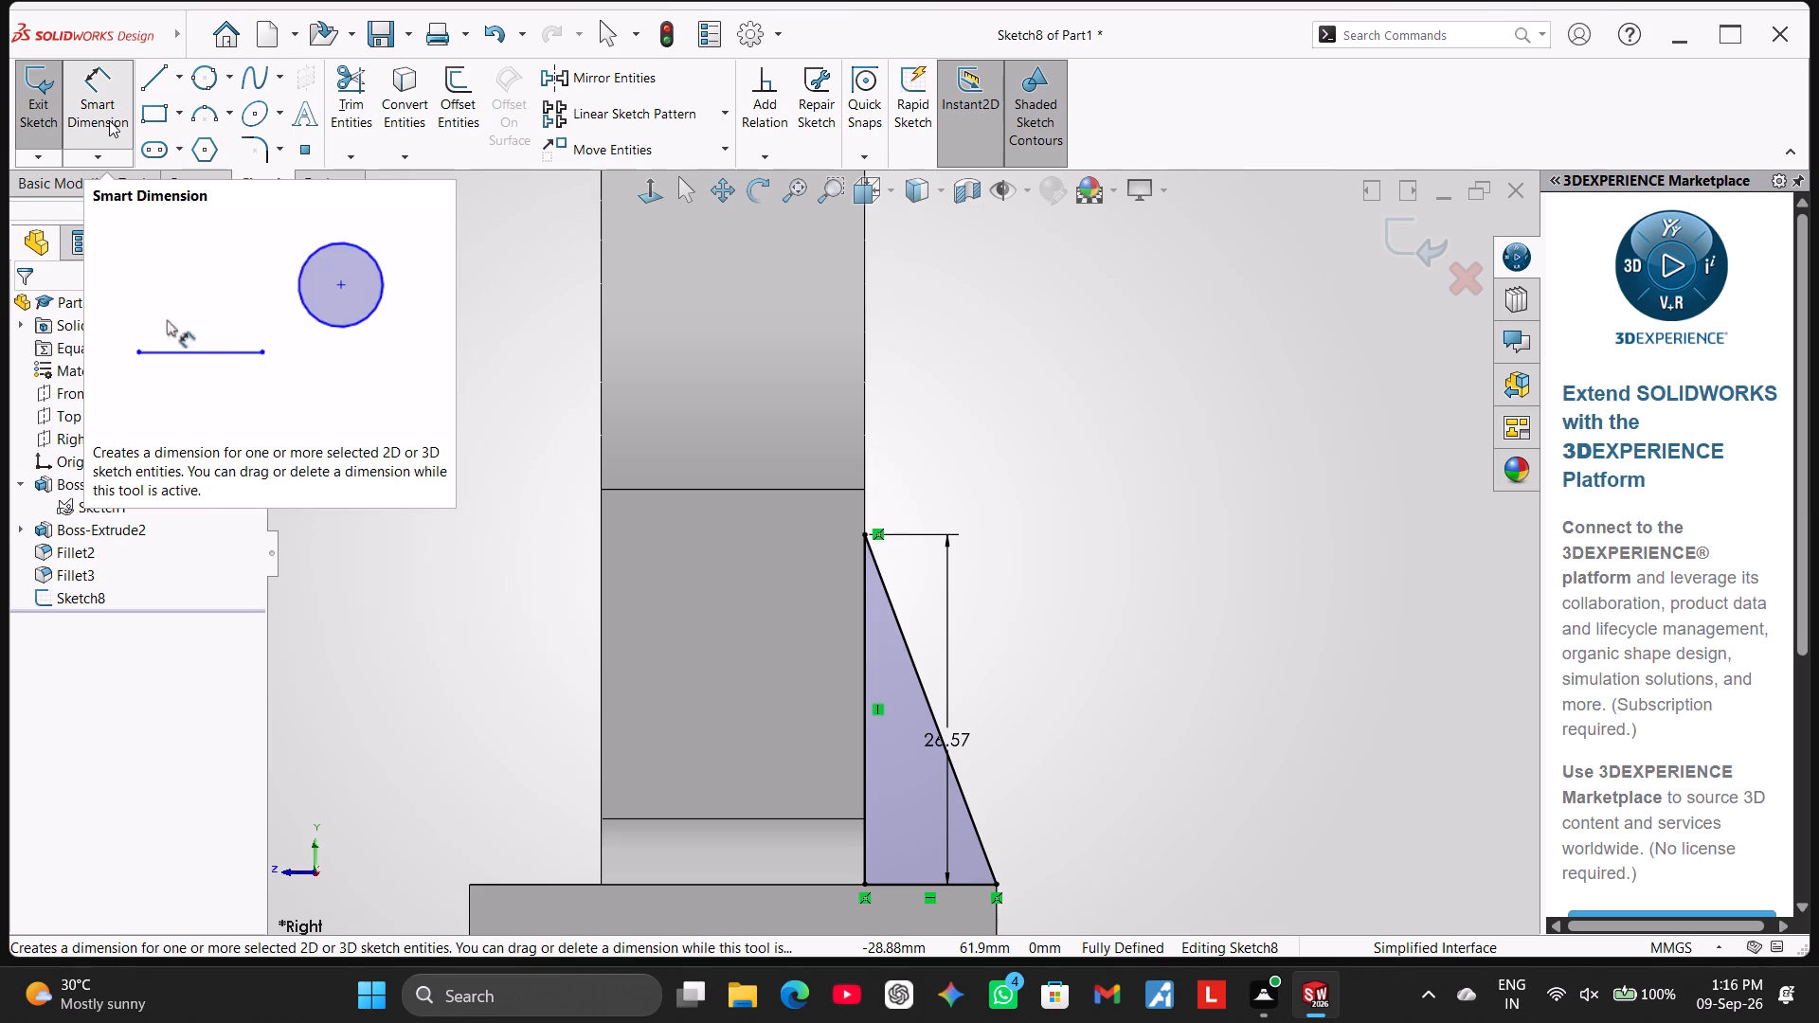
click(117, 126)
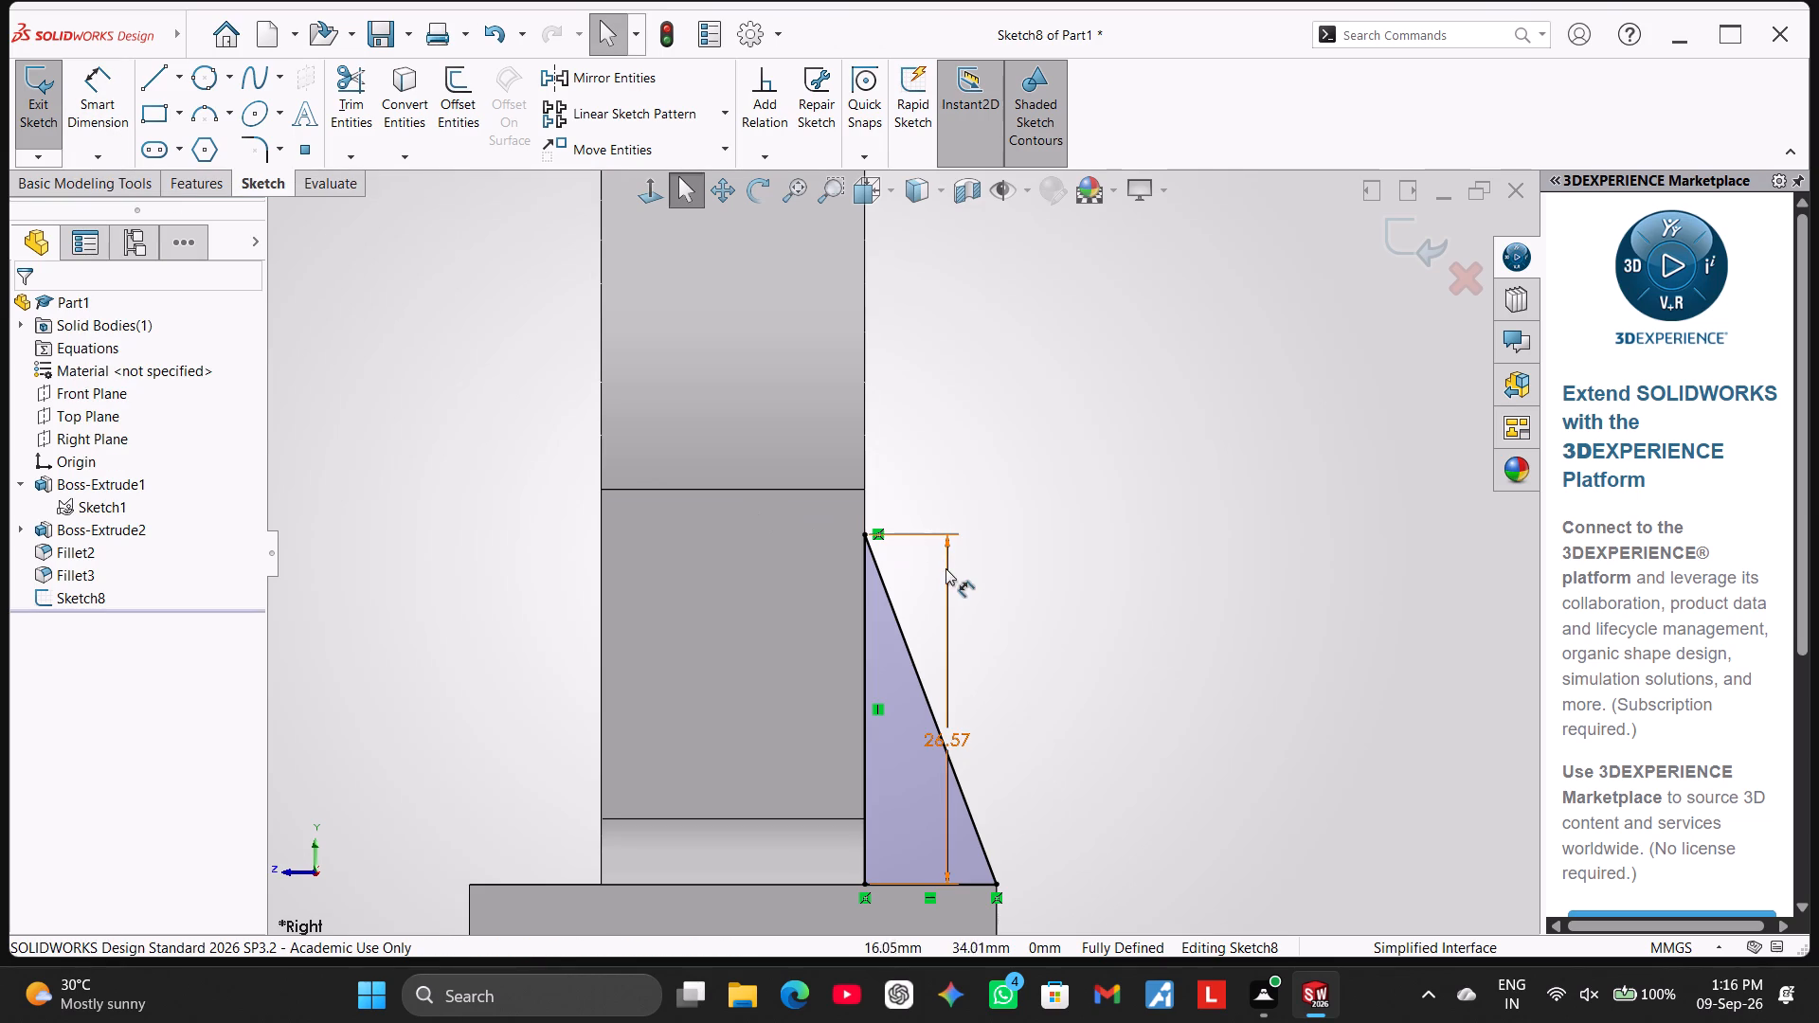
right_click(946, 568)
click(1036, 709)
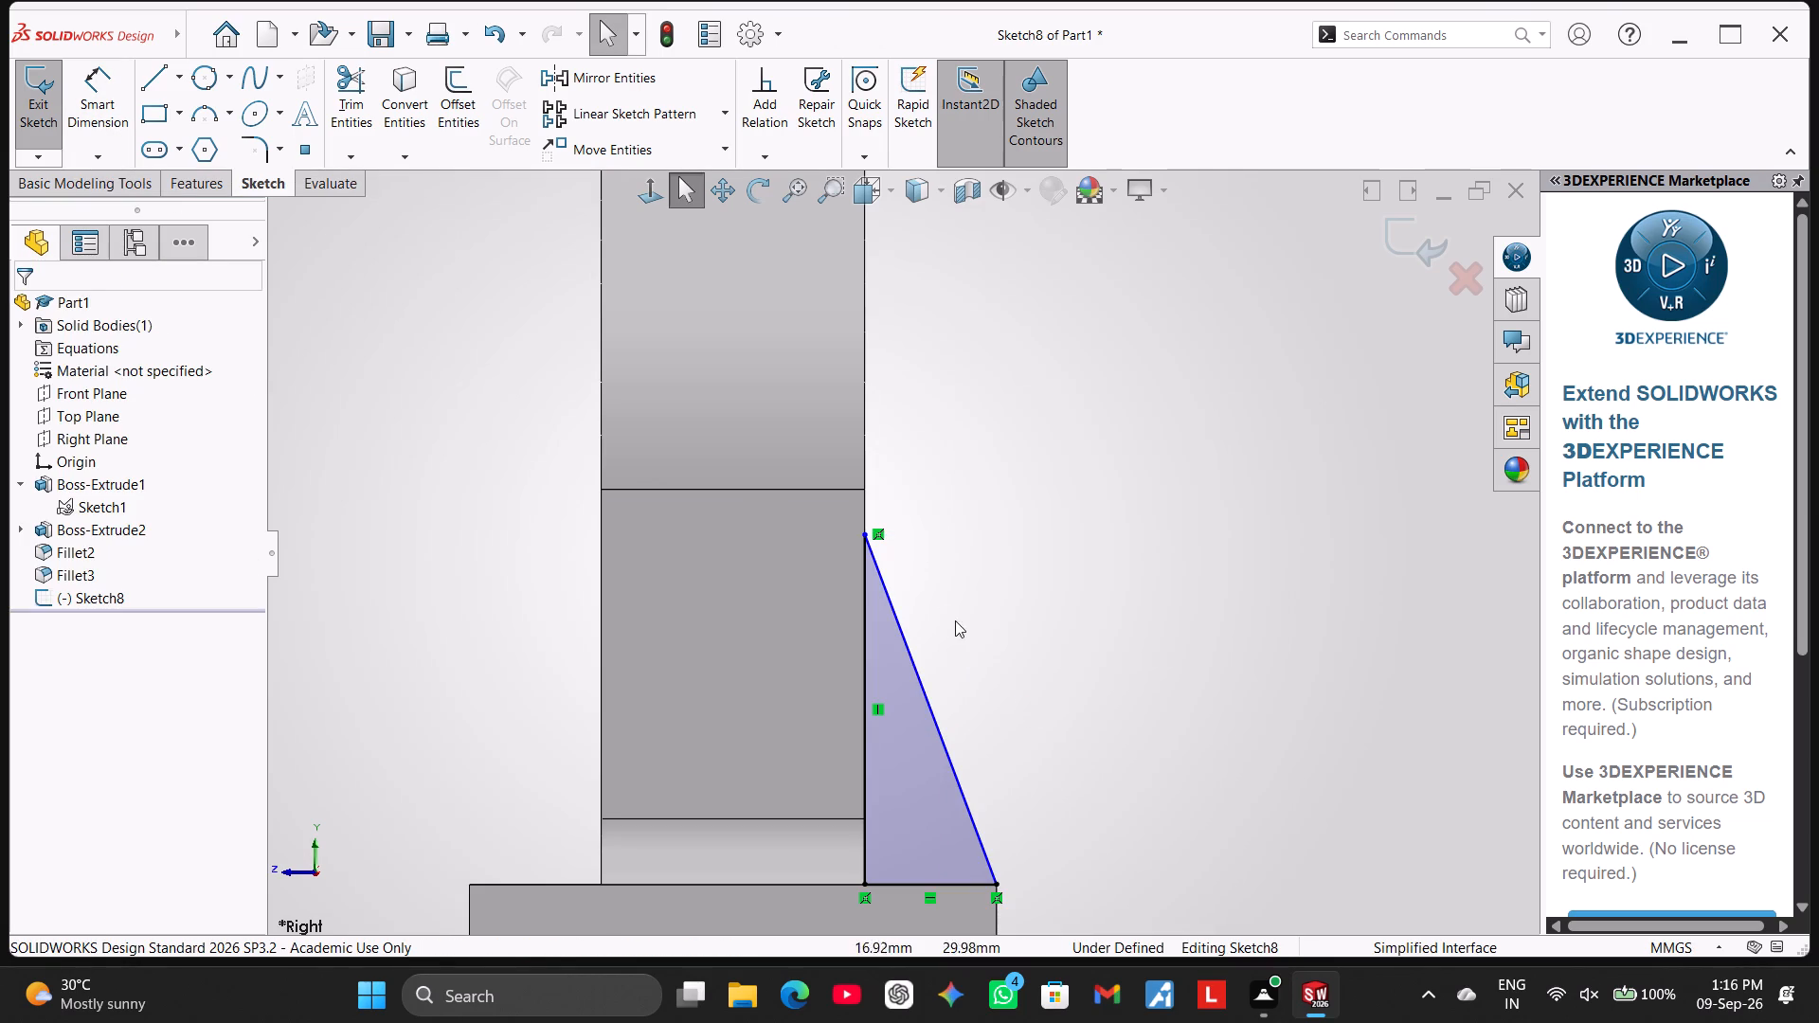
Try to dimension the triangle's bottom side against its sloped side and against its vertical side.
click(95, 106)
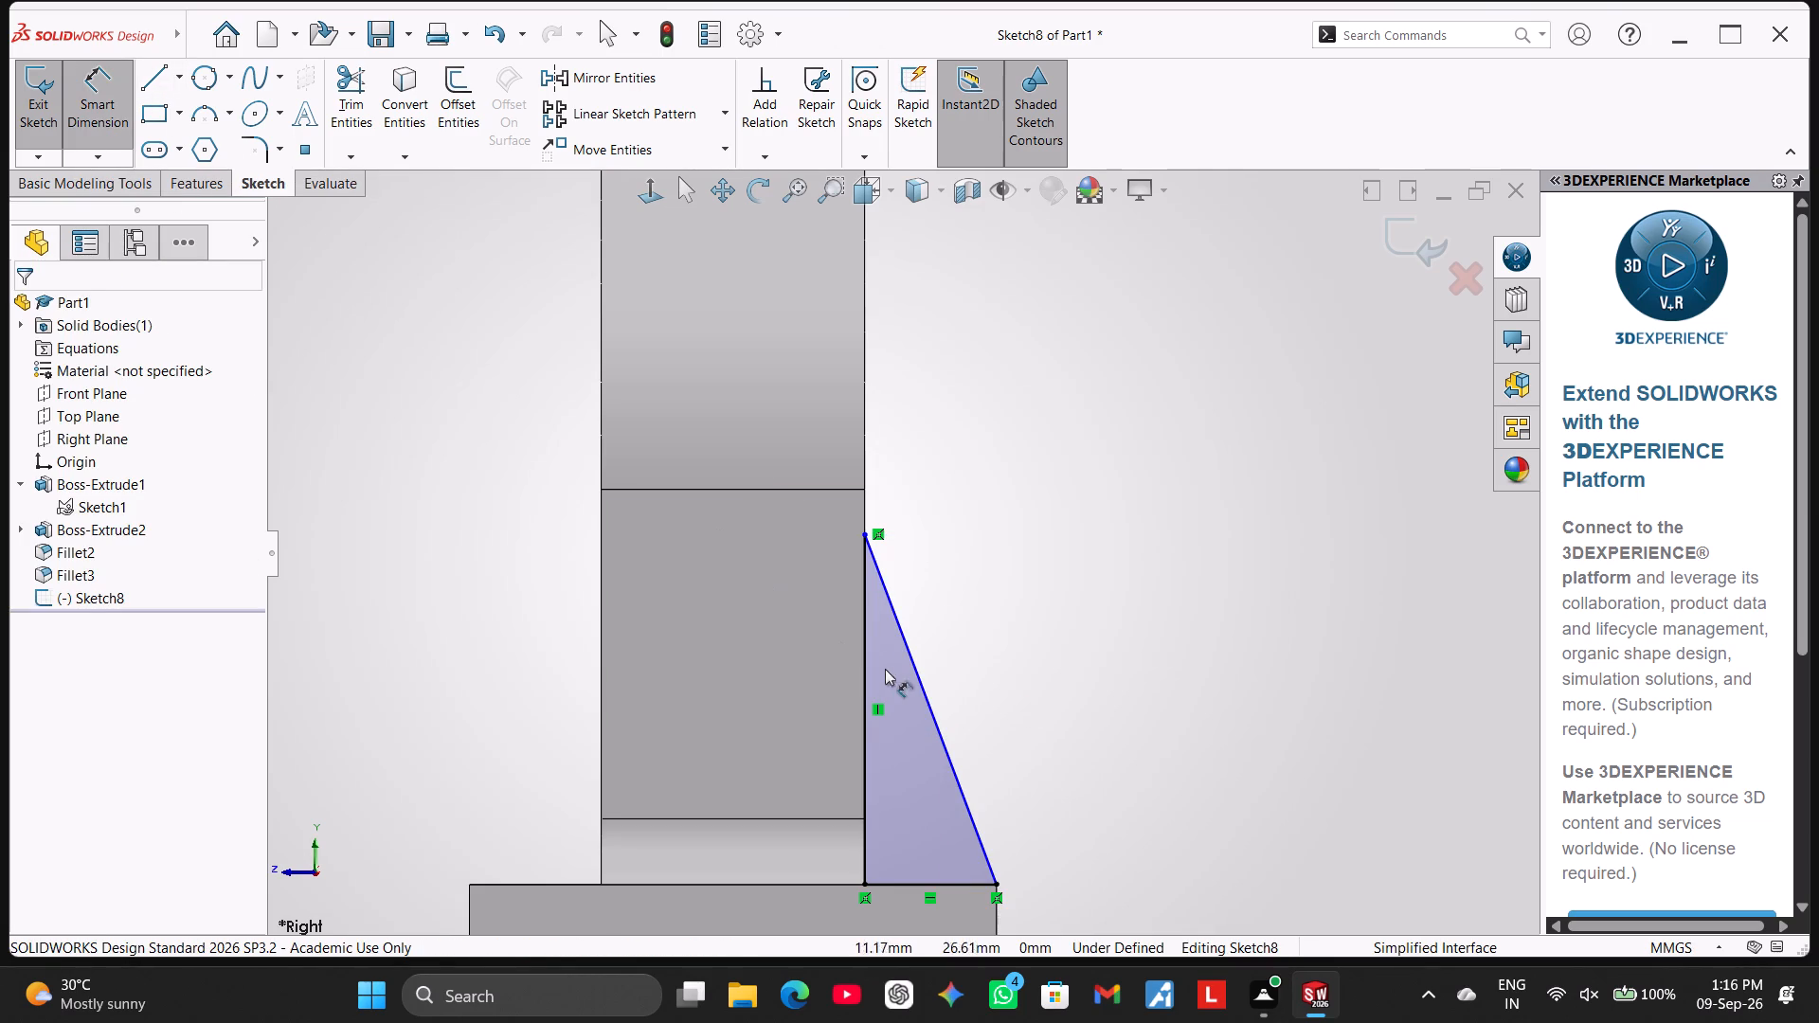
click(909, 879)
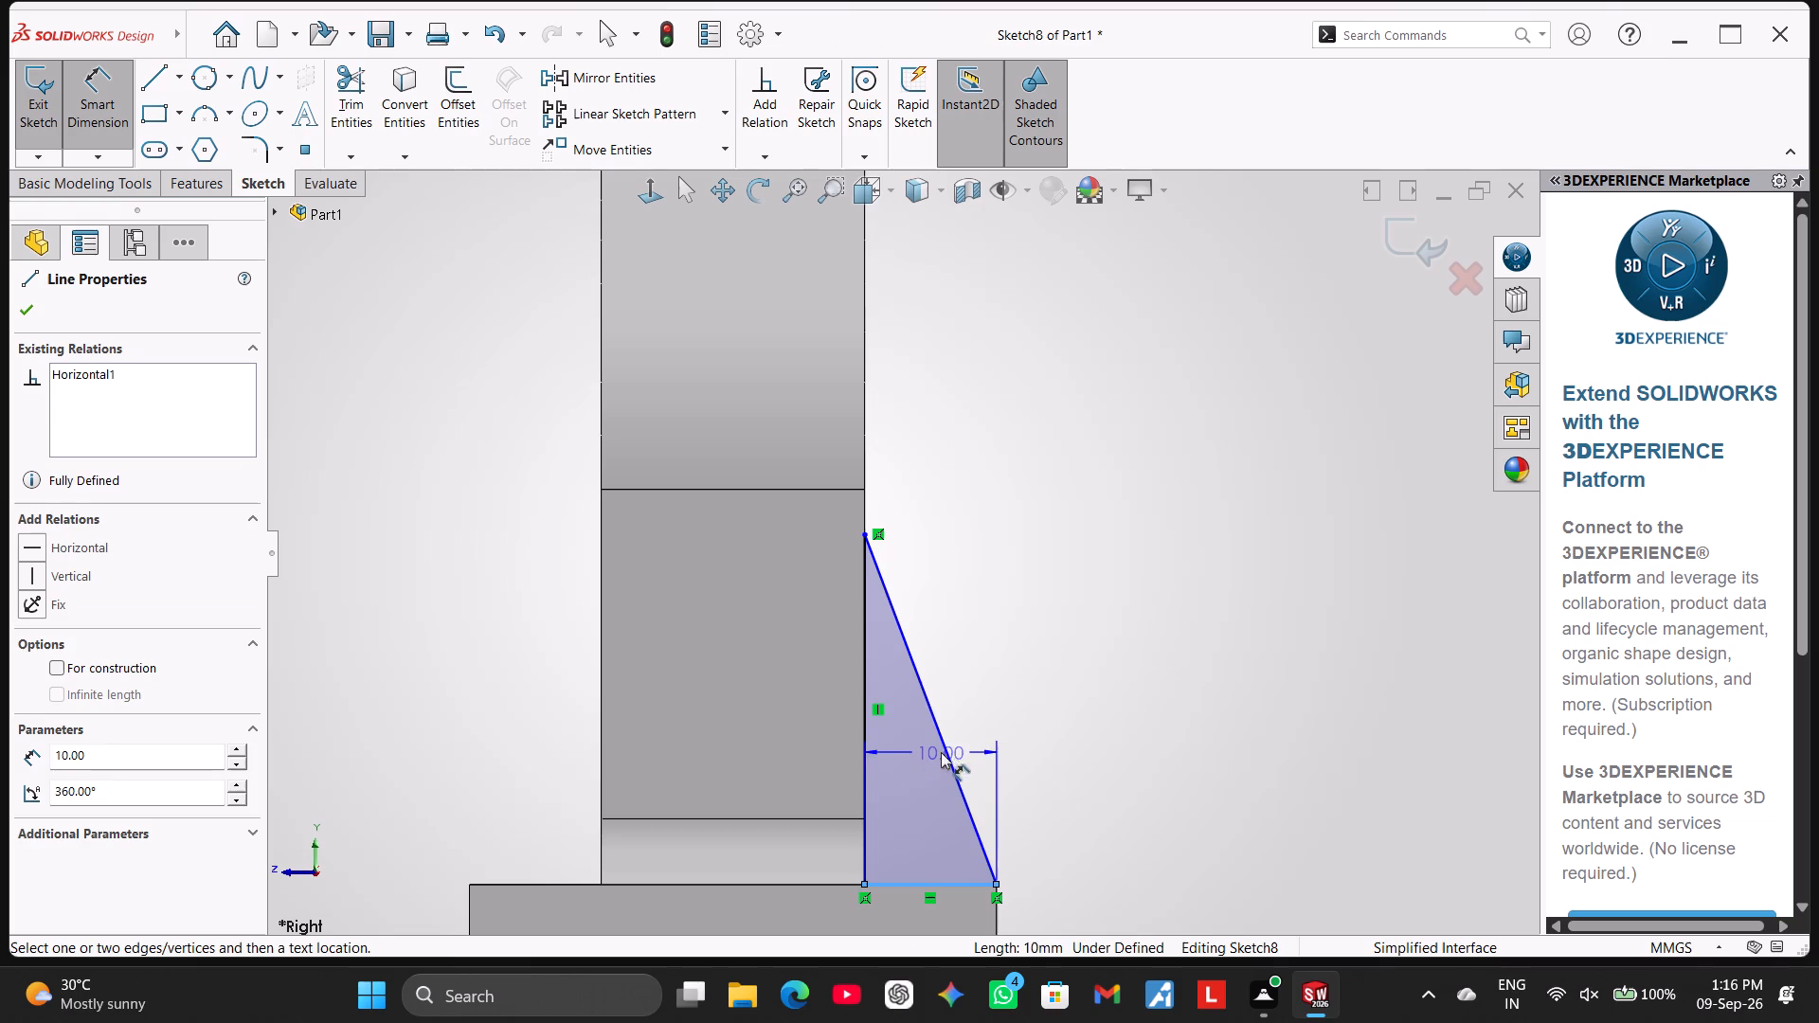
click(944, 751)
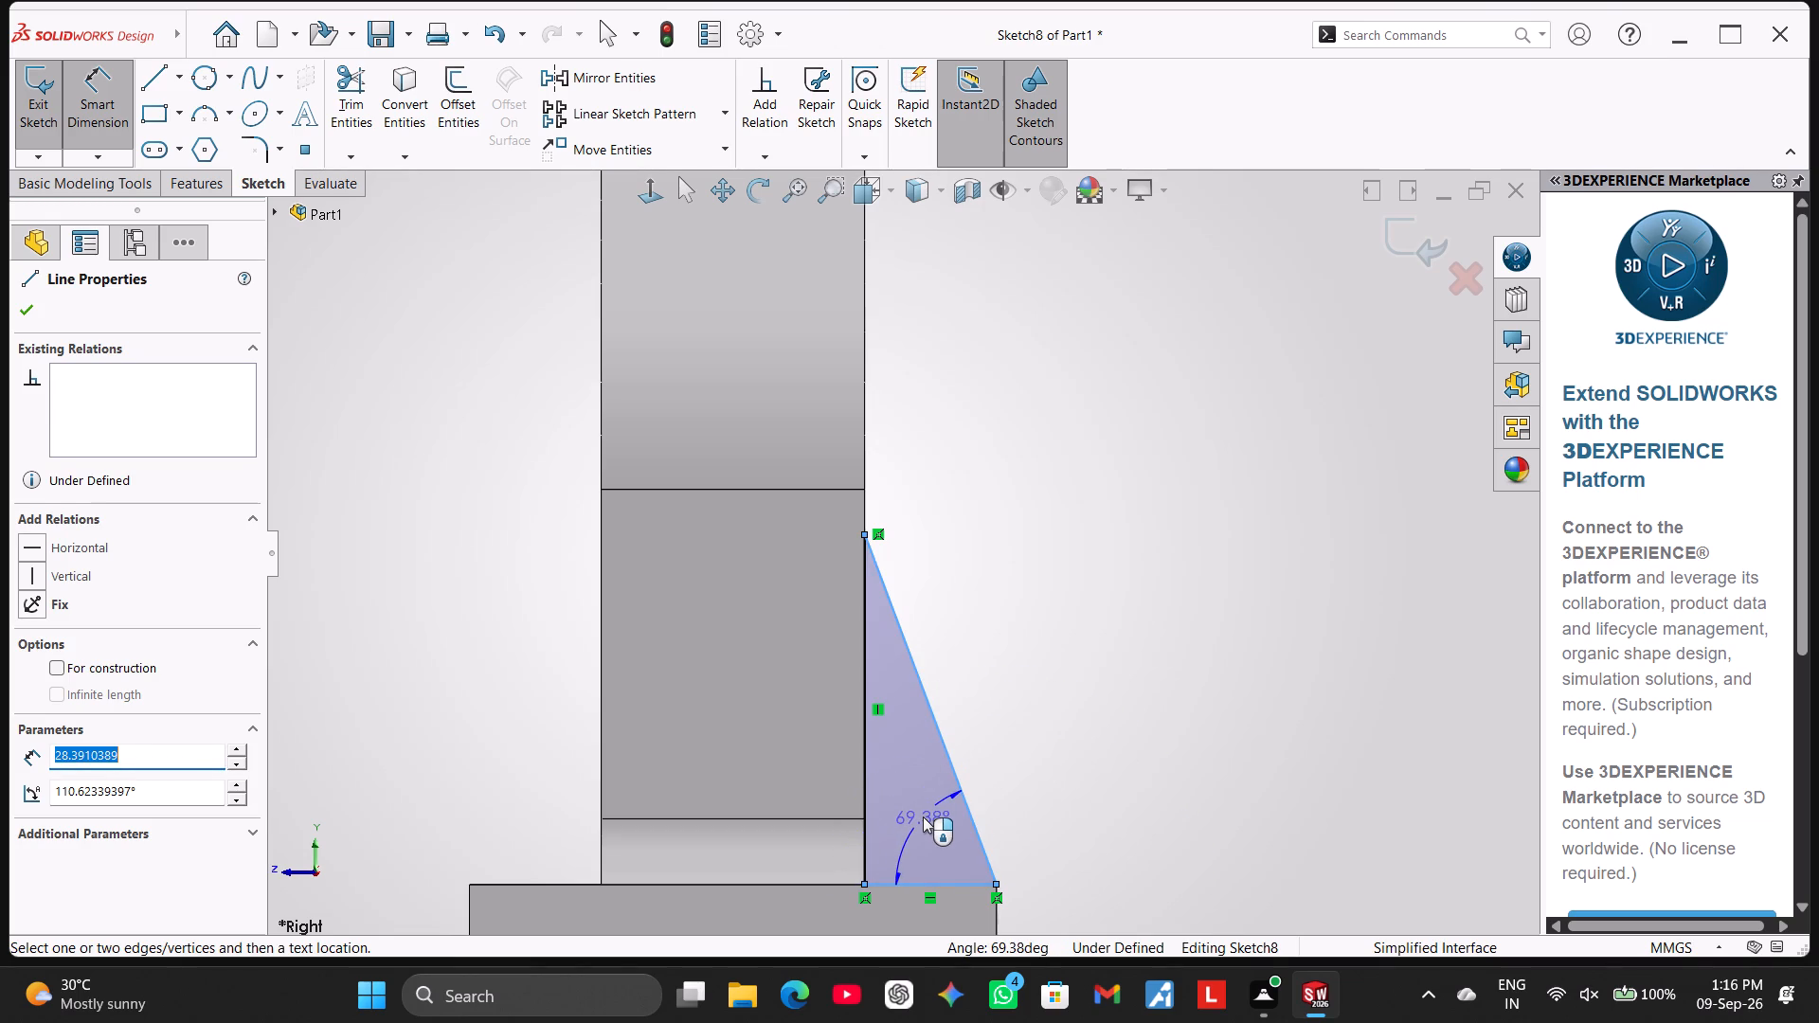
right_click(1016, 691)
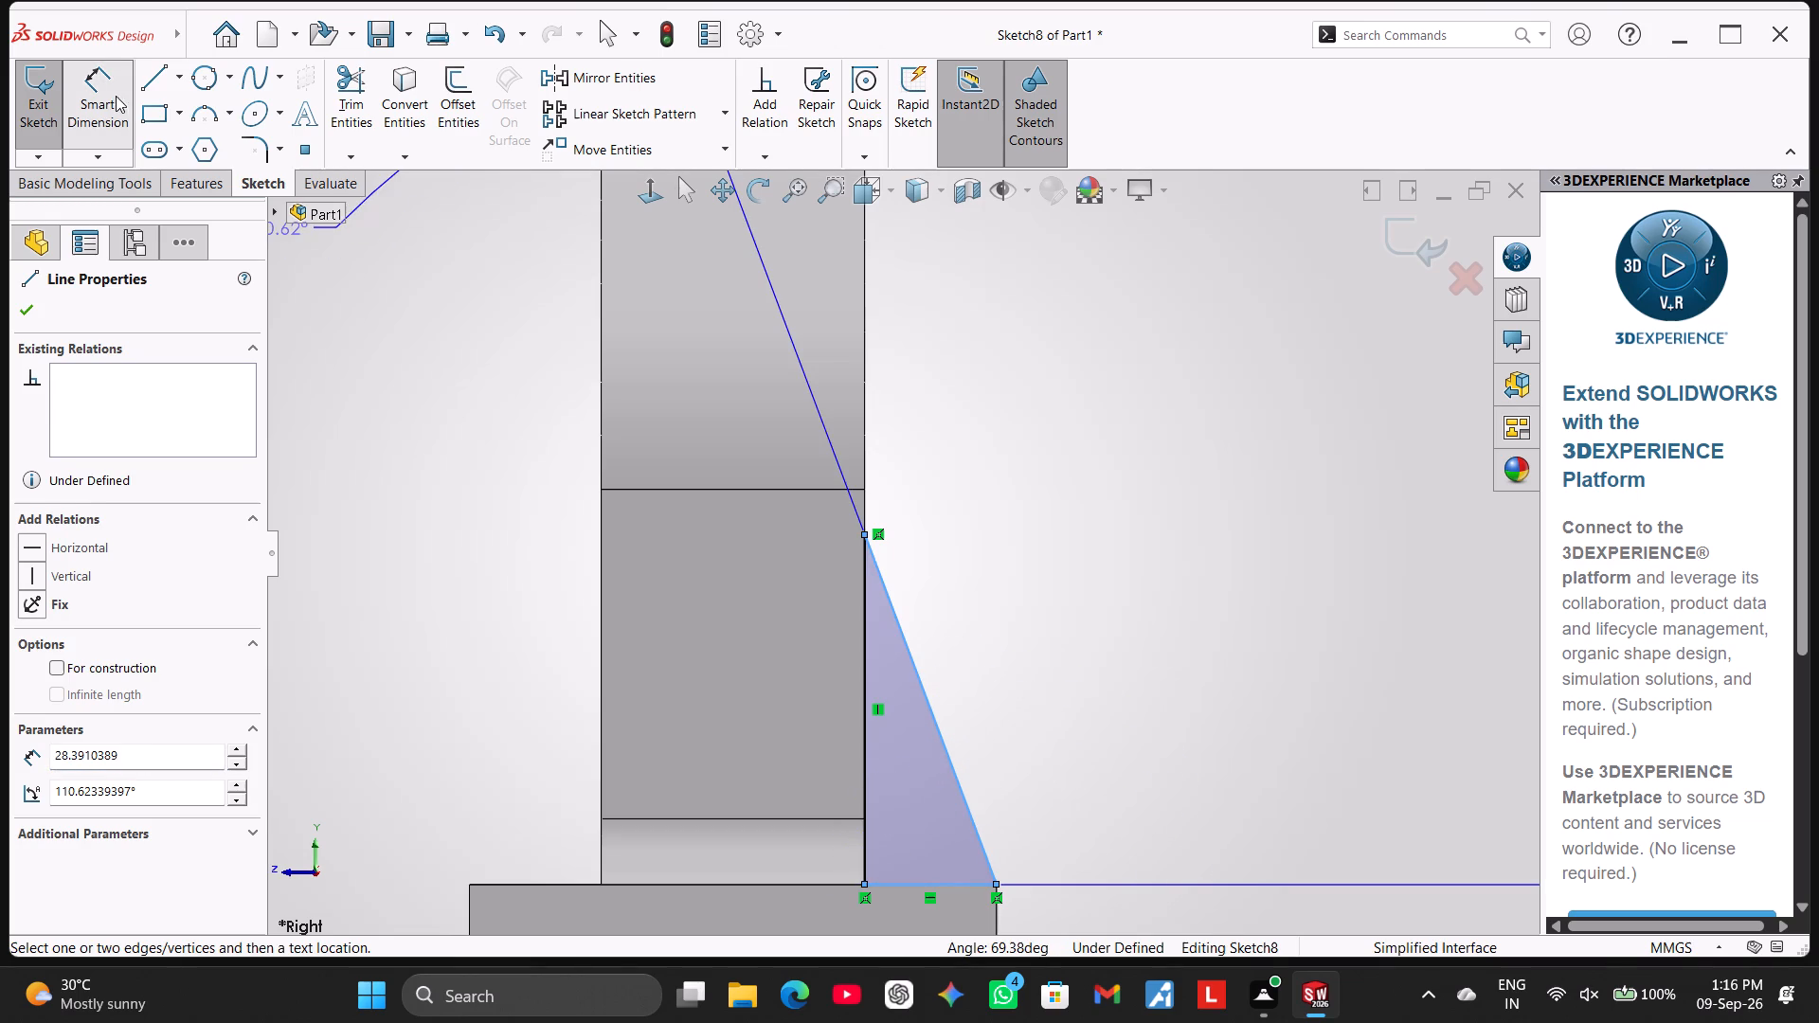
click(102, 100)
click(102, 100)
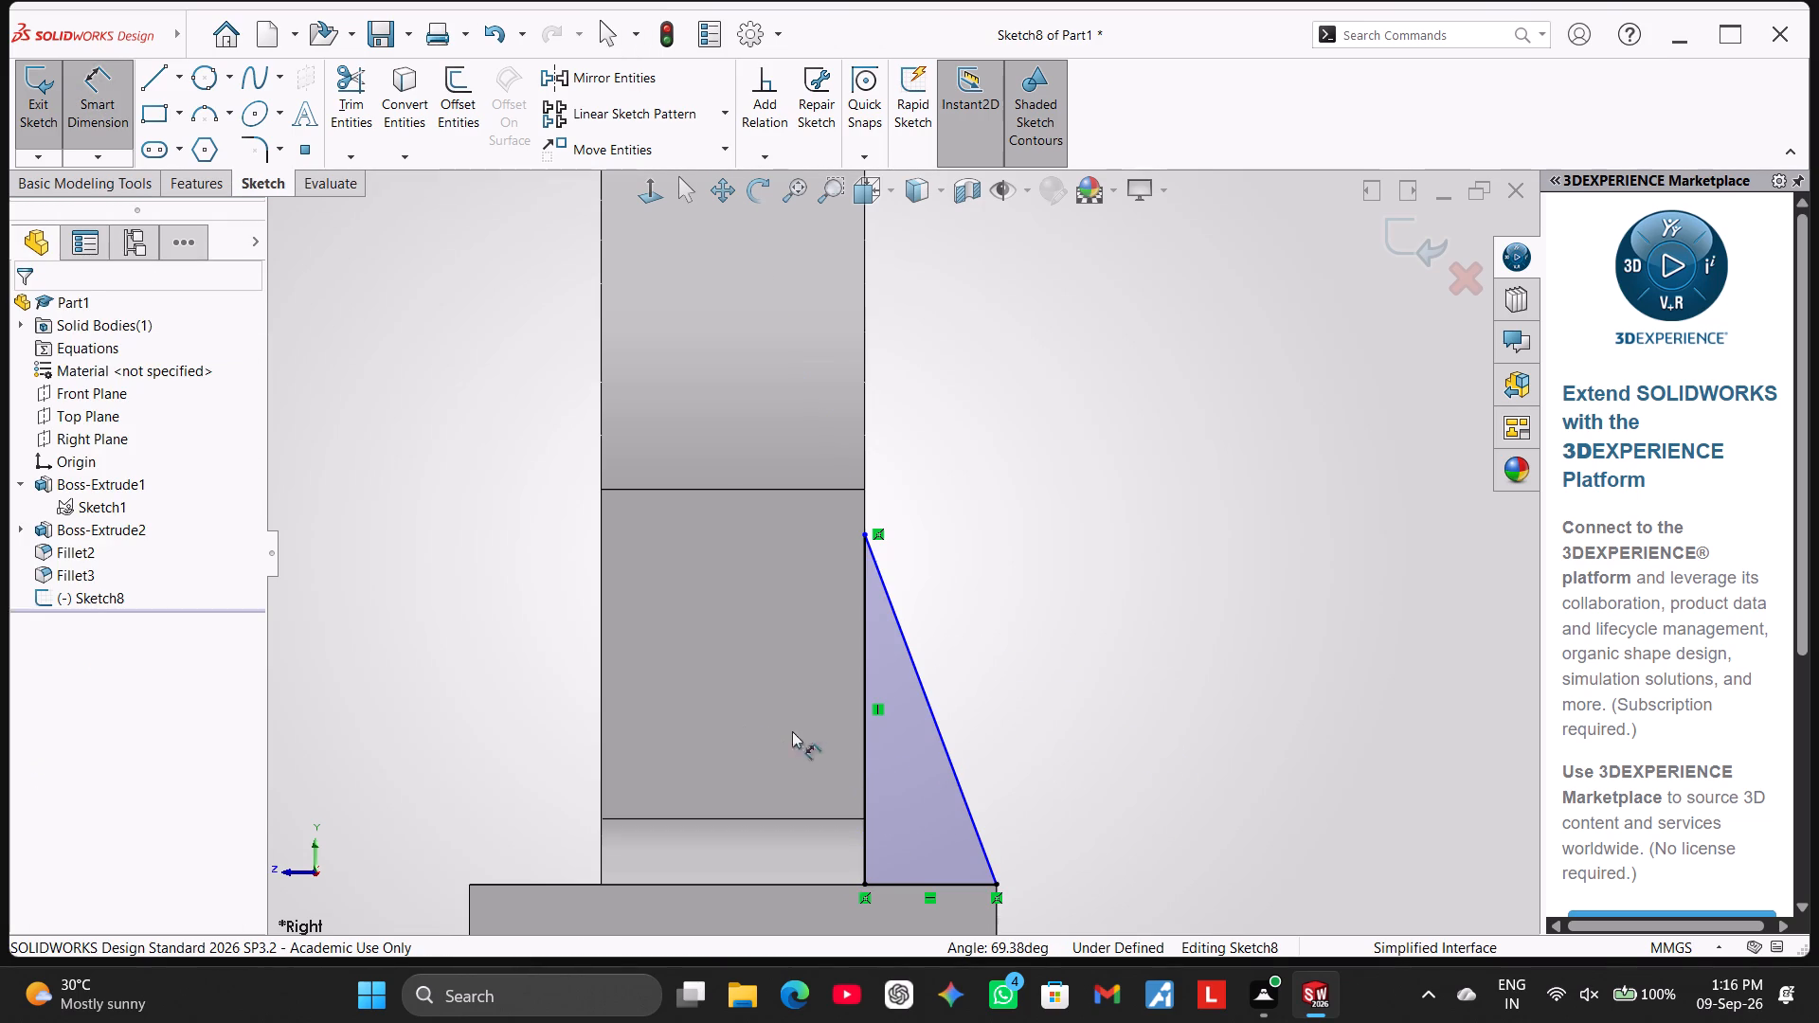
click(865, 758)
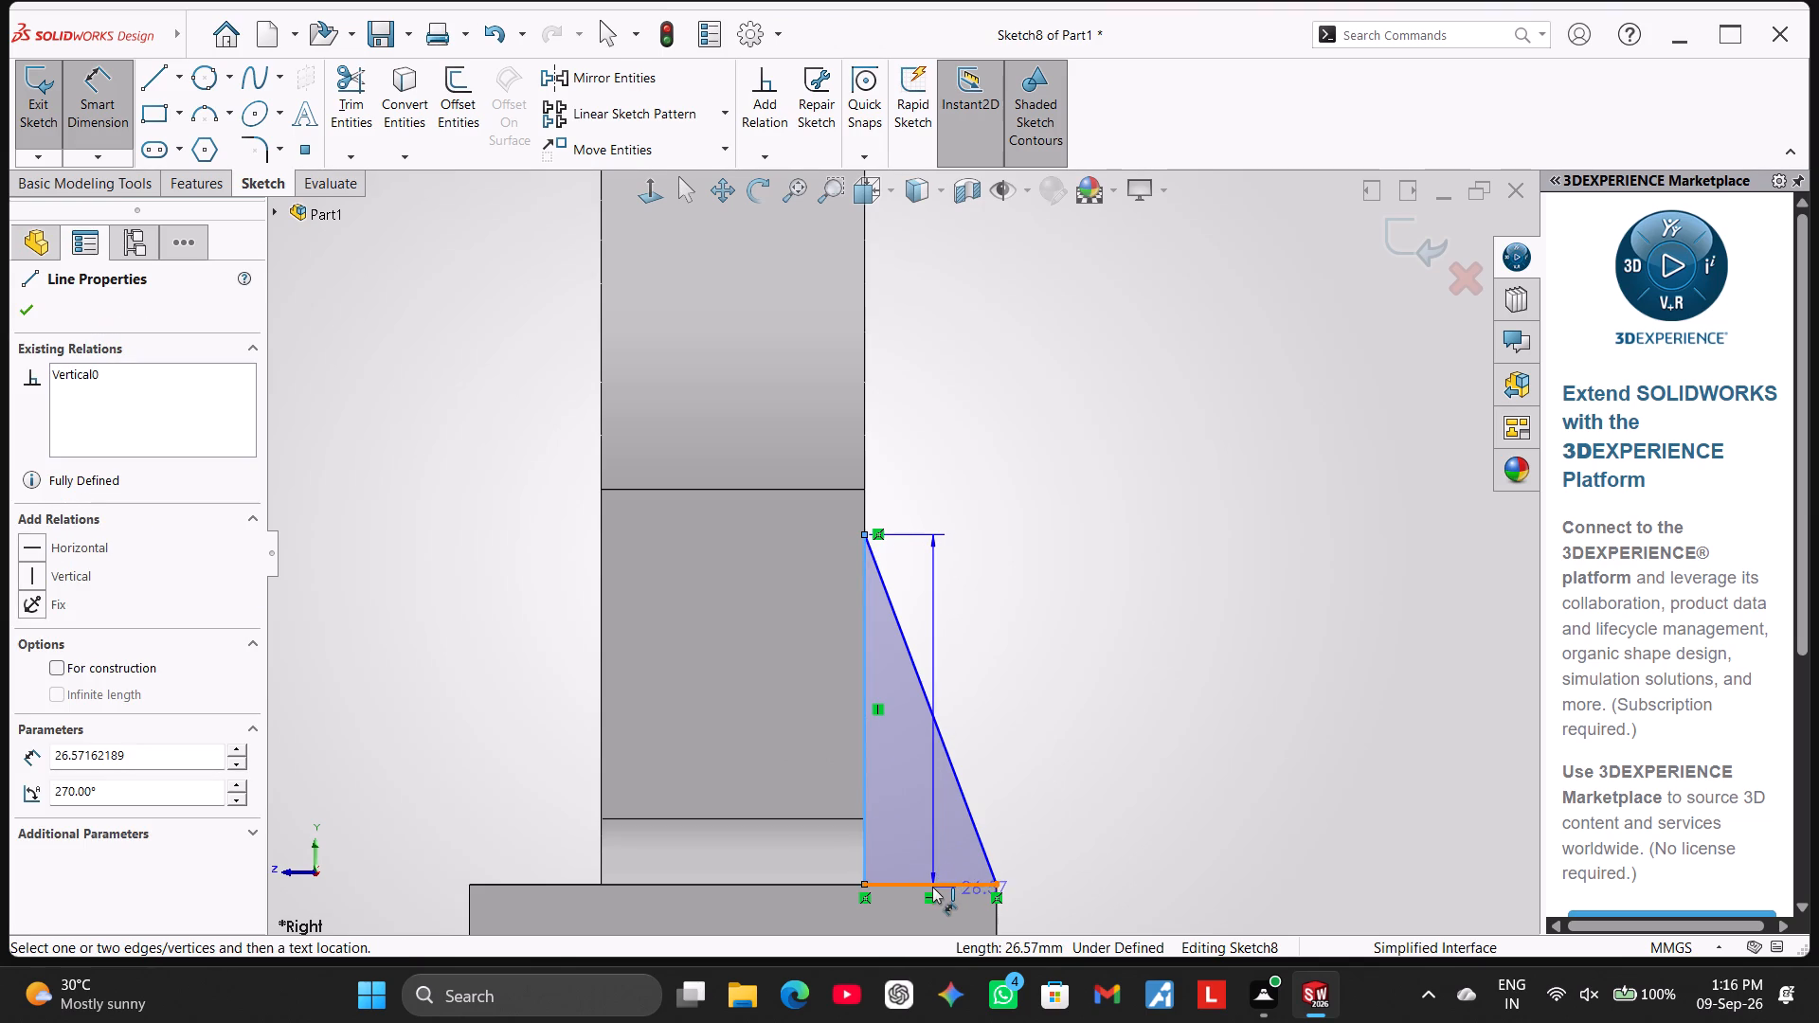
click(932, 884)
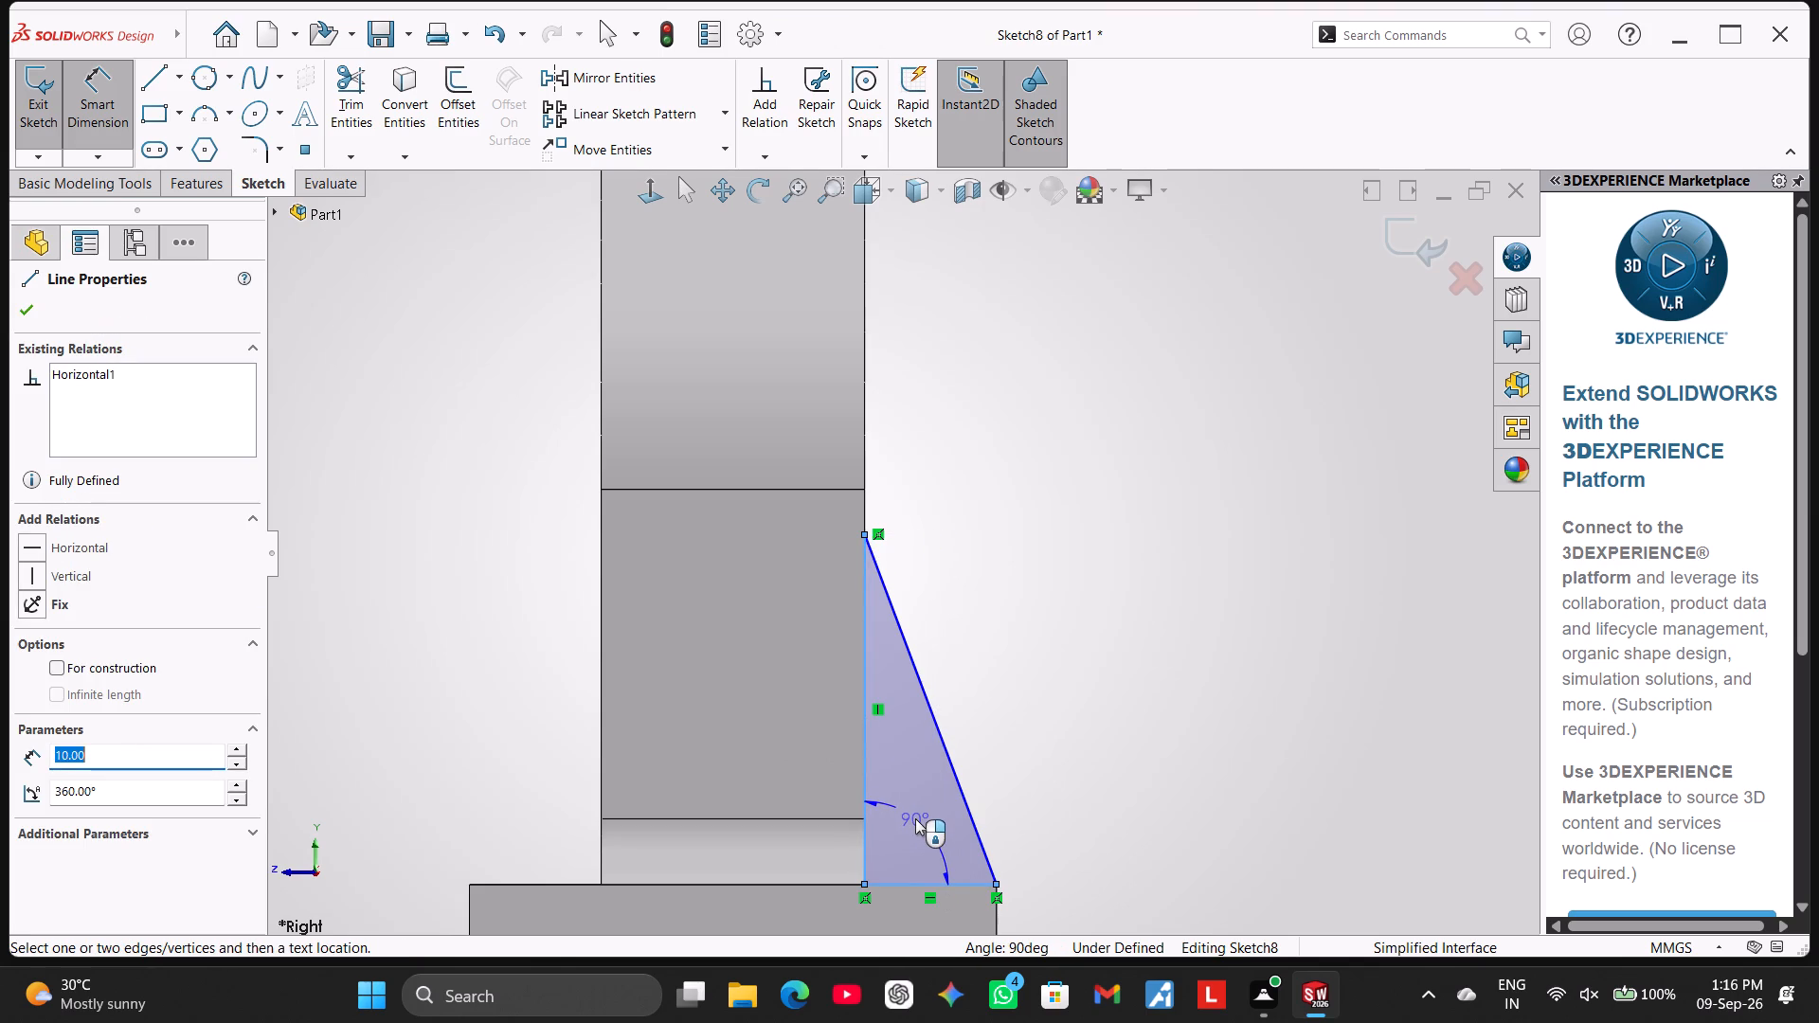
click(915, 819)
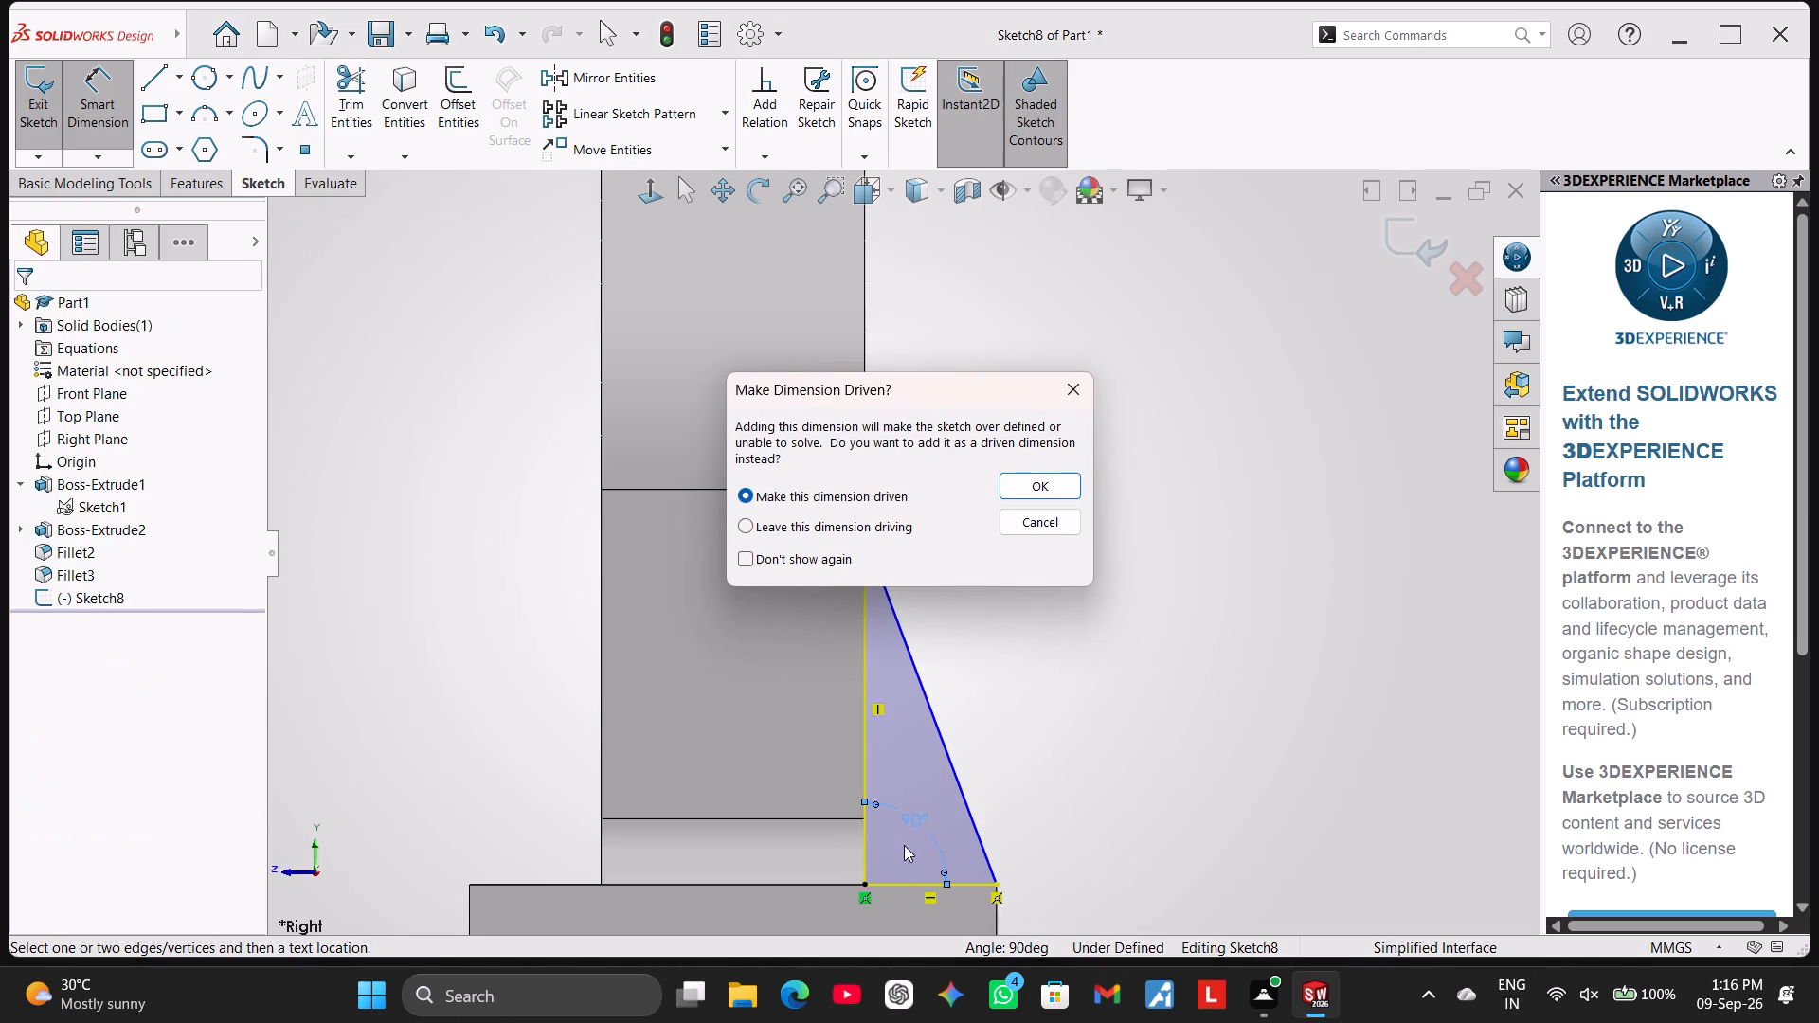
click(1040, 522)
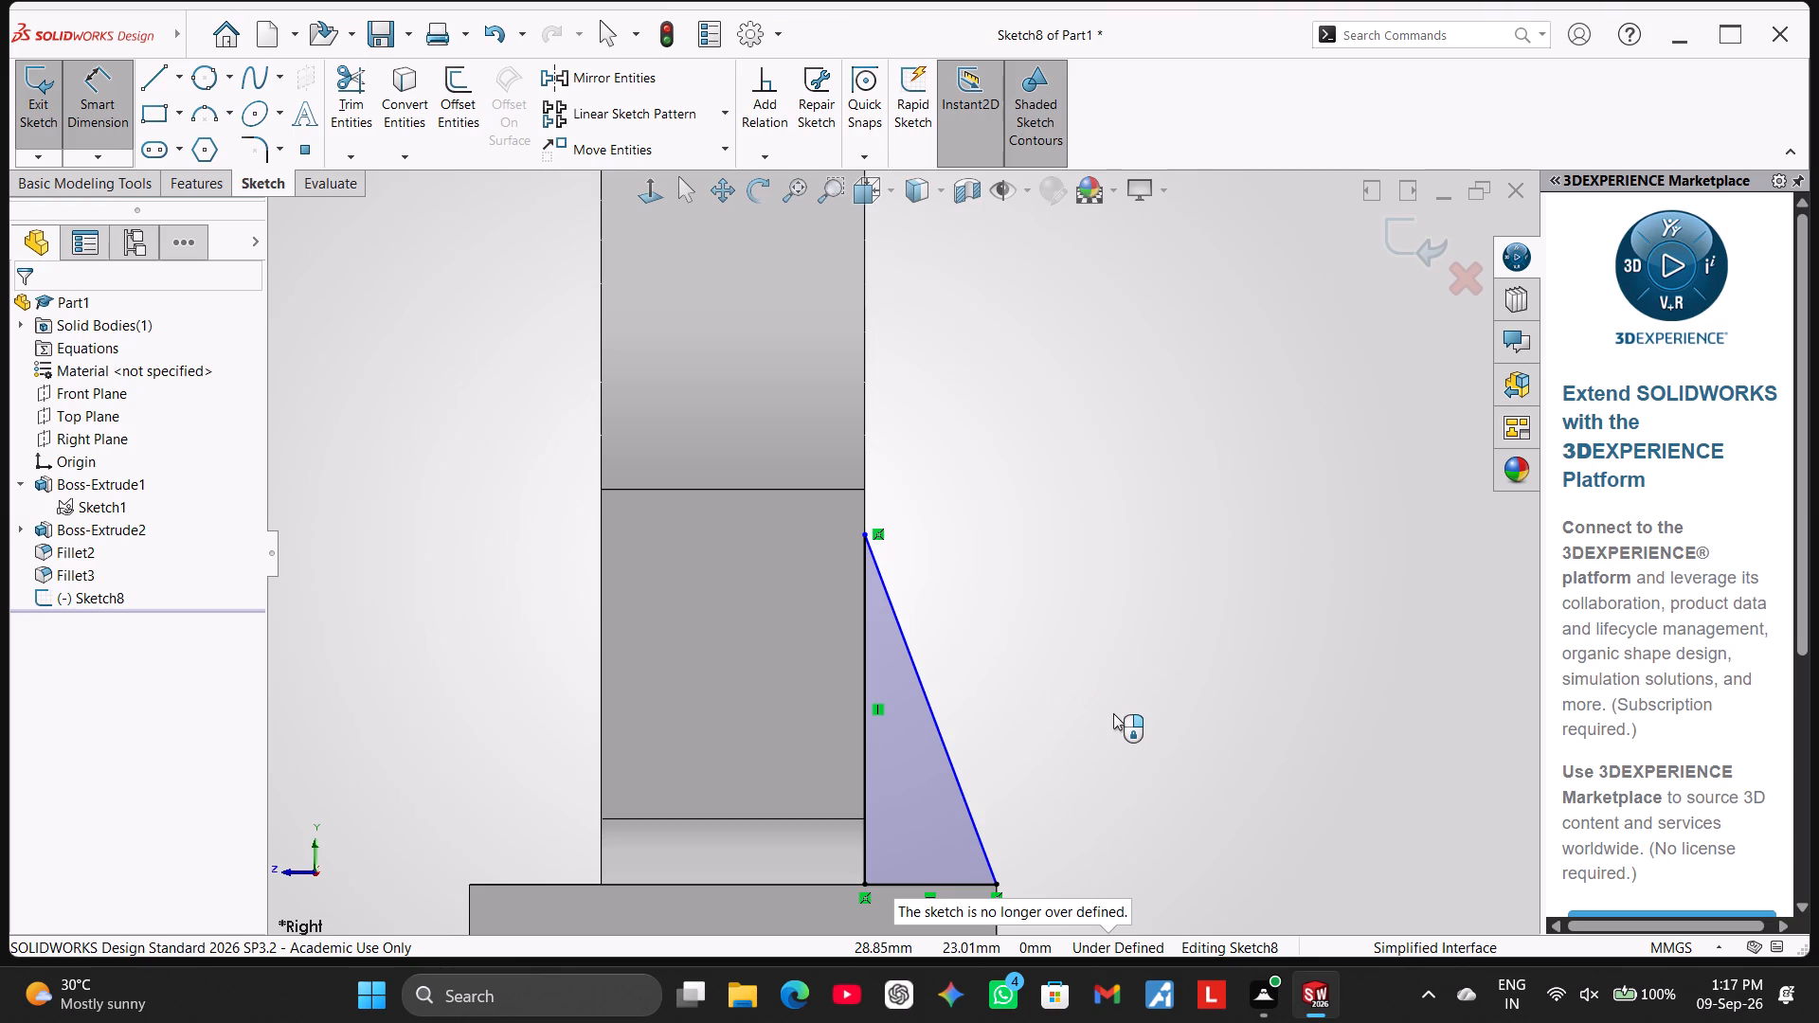
Dimension the triangle's vertical side and set it to 28 mm.
click(861, 630)
click(1072, 622)
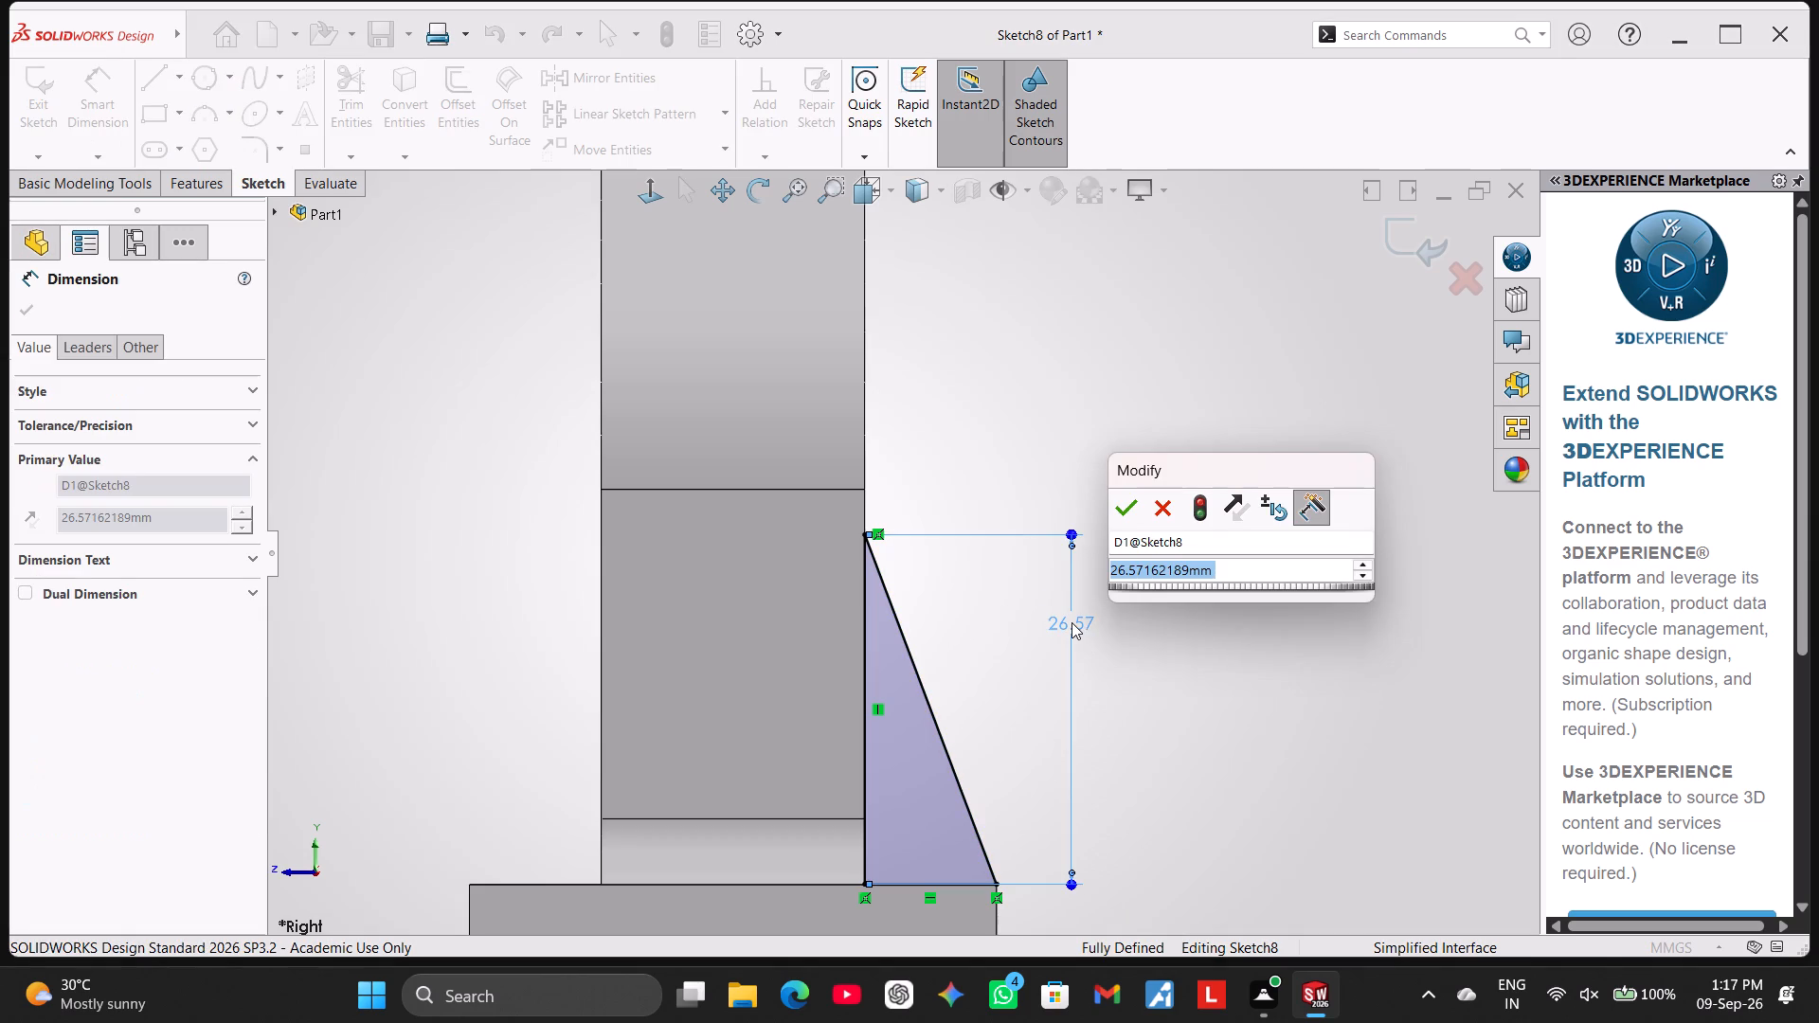
text(28)
key(Return)
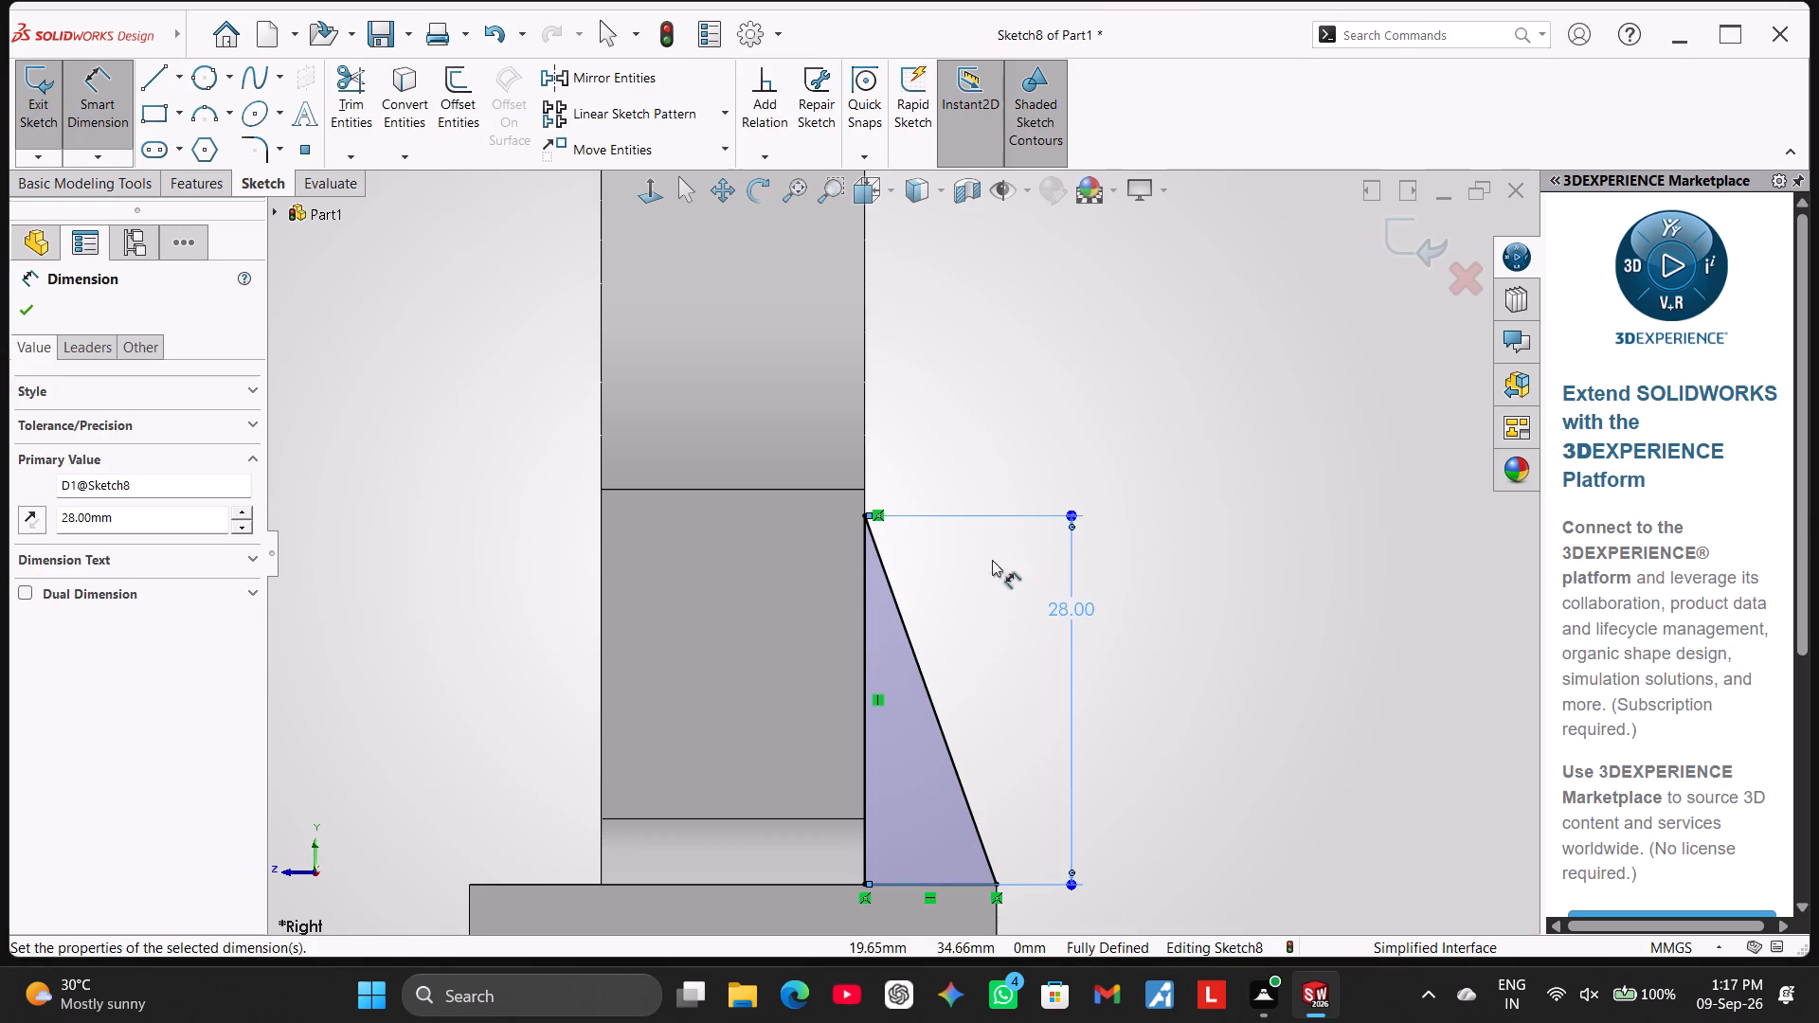
Finish dimensioning and exit the triangle sketch.
click(954, 430)
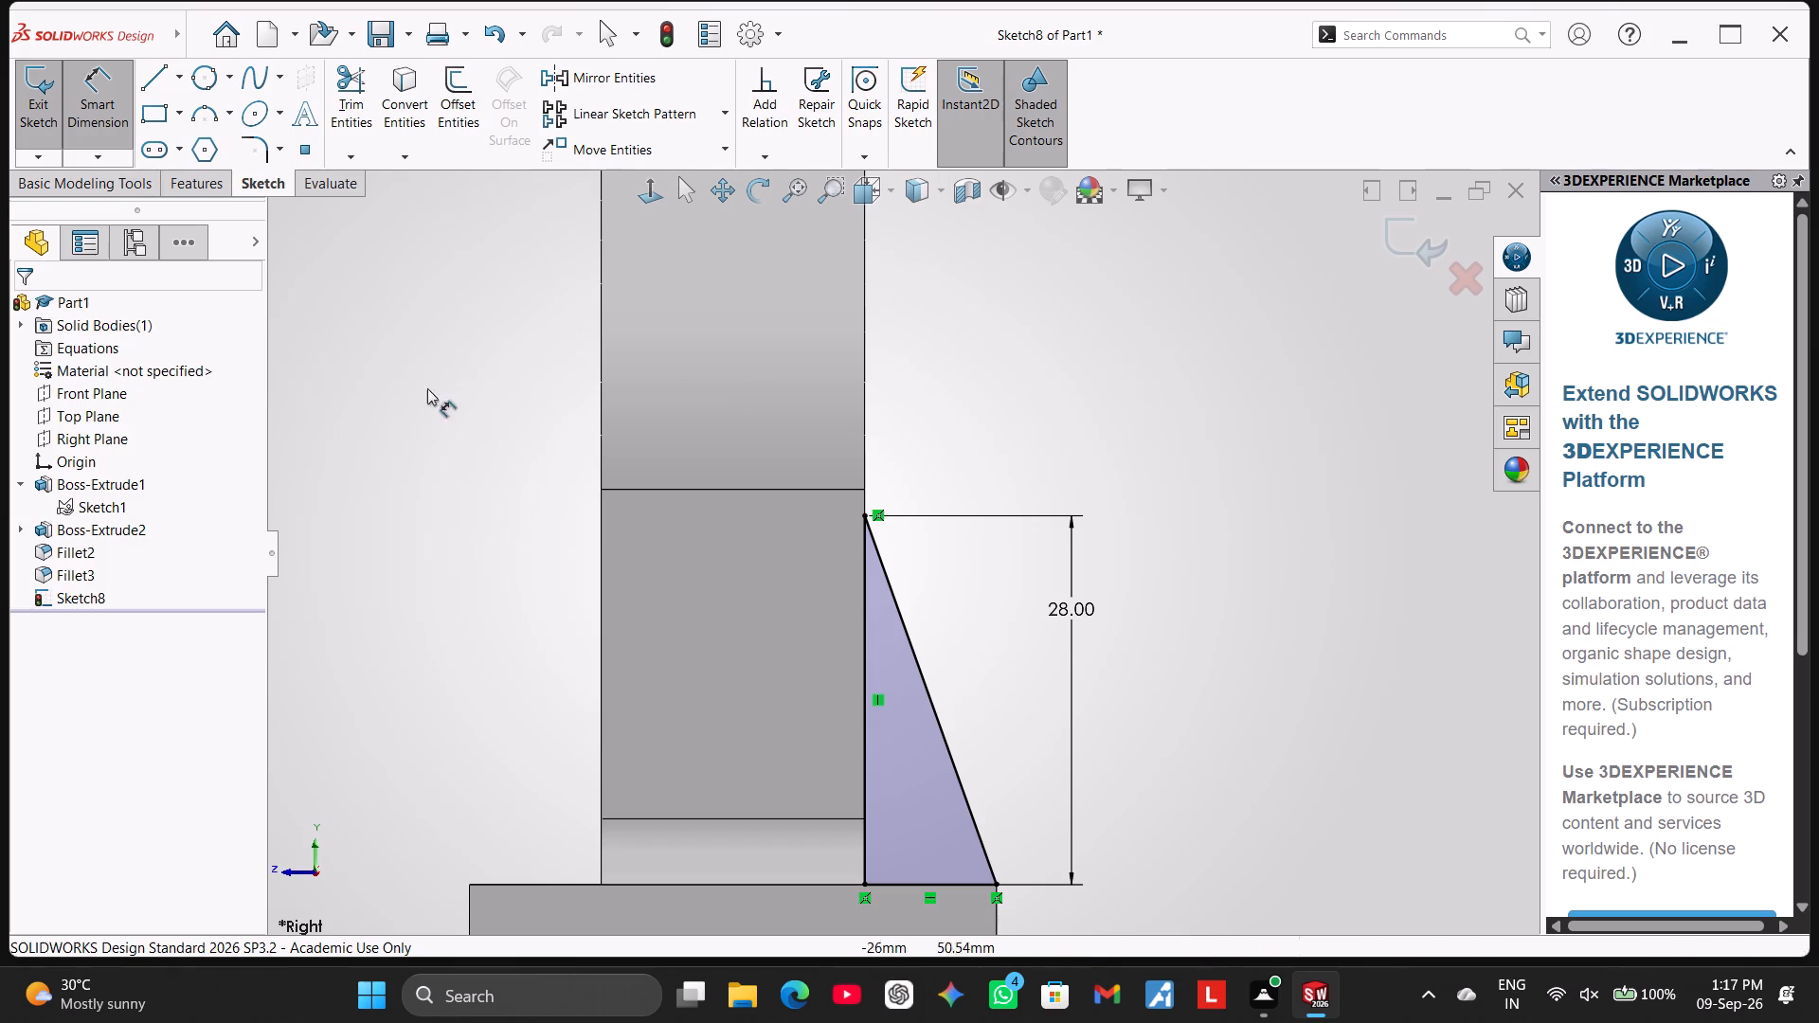
scroll(509, 496, up, 2)
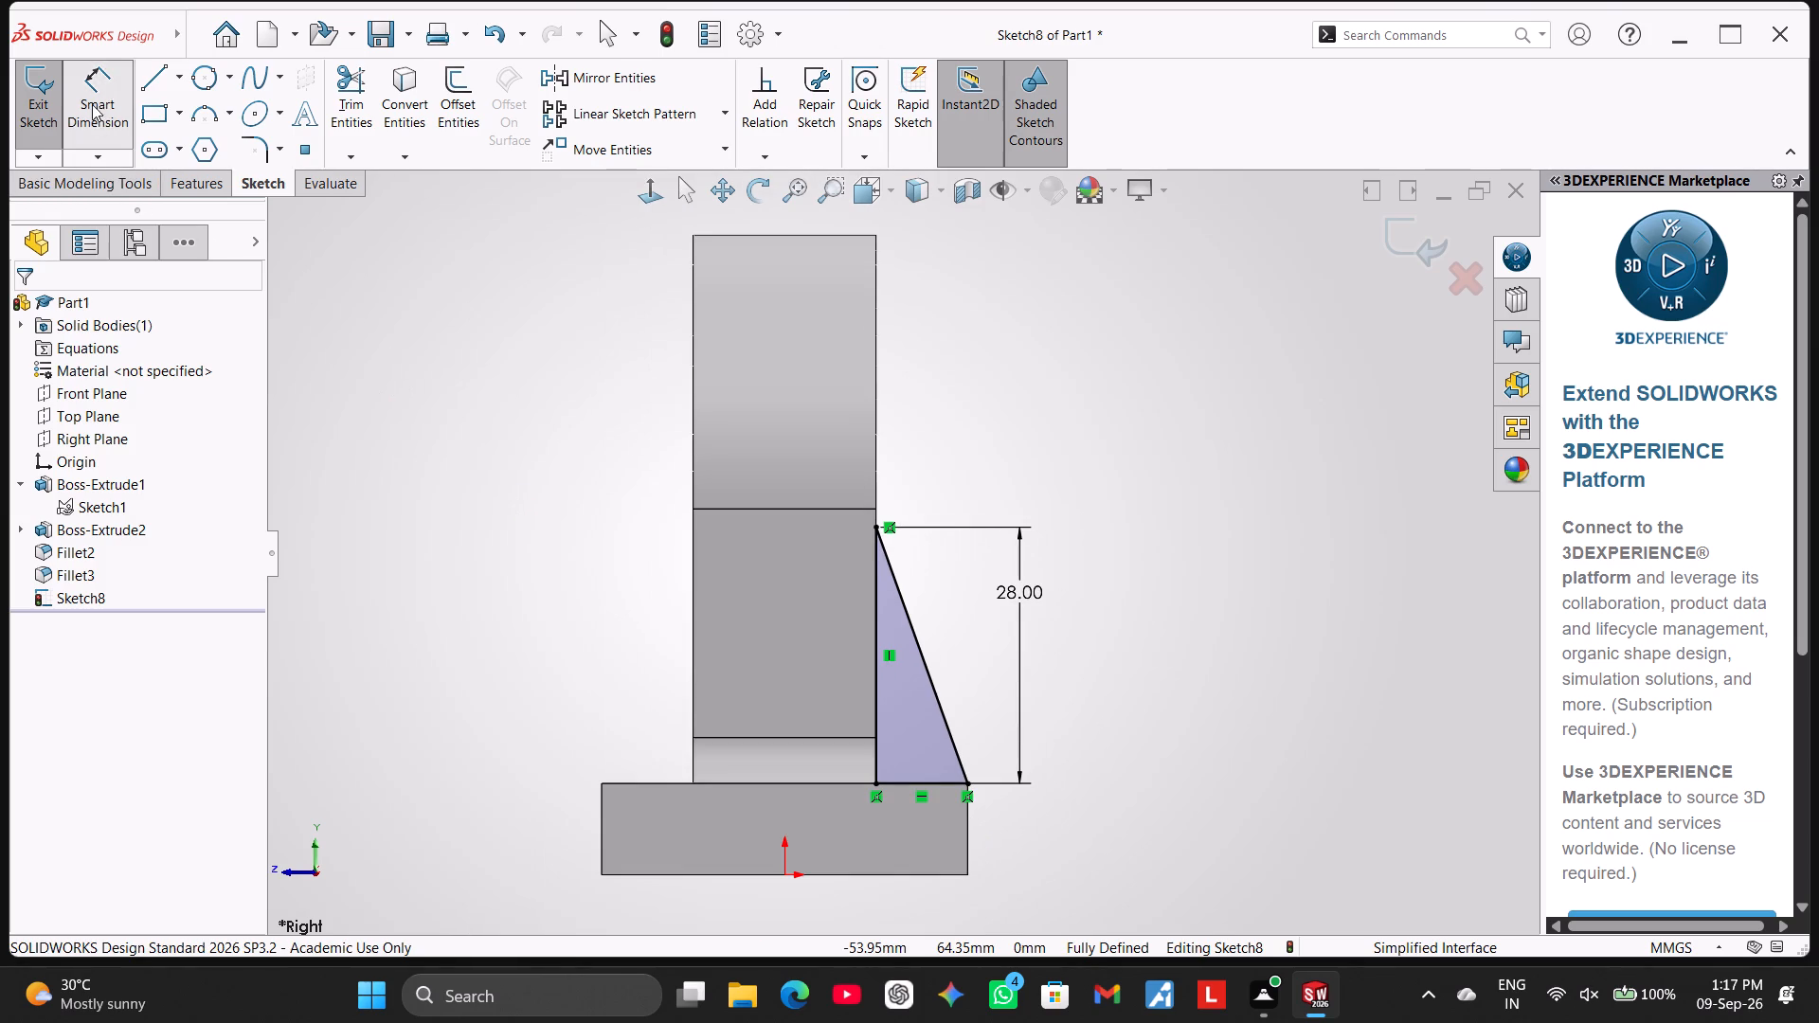
click(35, 94)
Start a boss extrusion of the triangle sketch and offset its start 25 mm from the sketch plane.
middle_drag(524, 445, 453, 486)
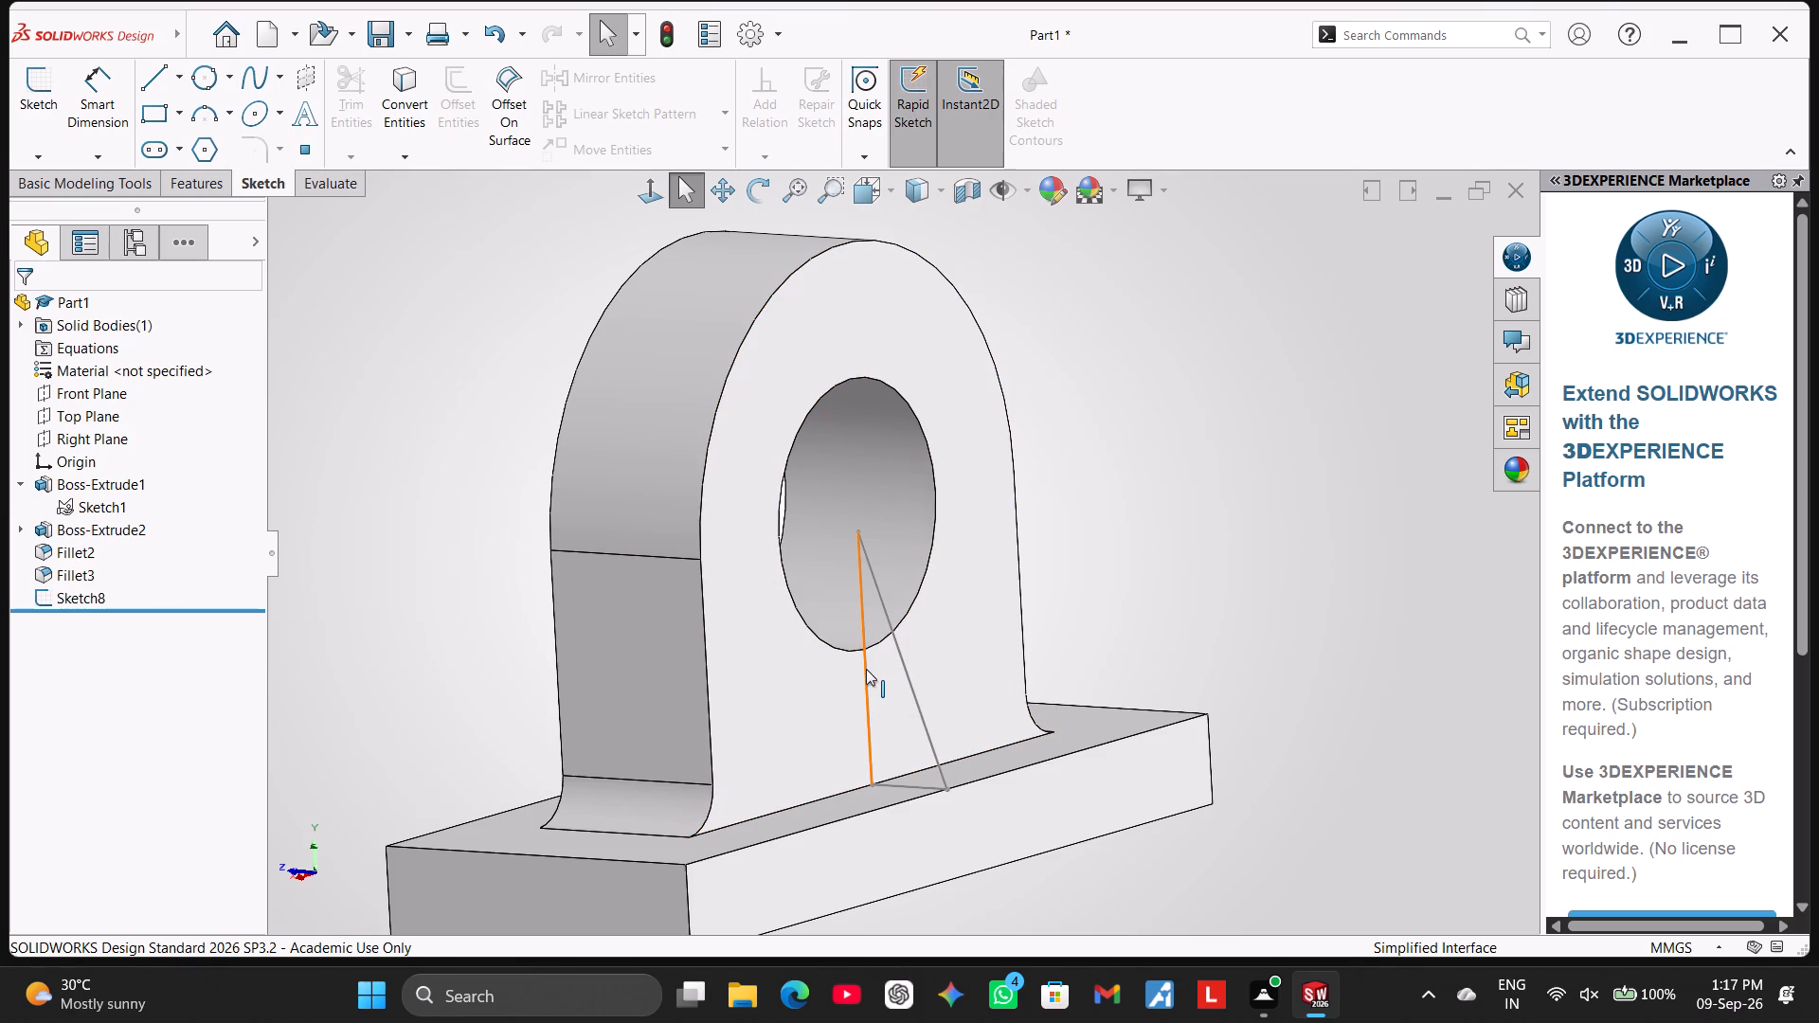
click(200, 190)
click(55, 113)
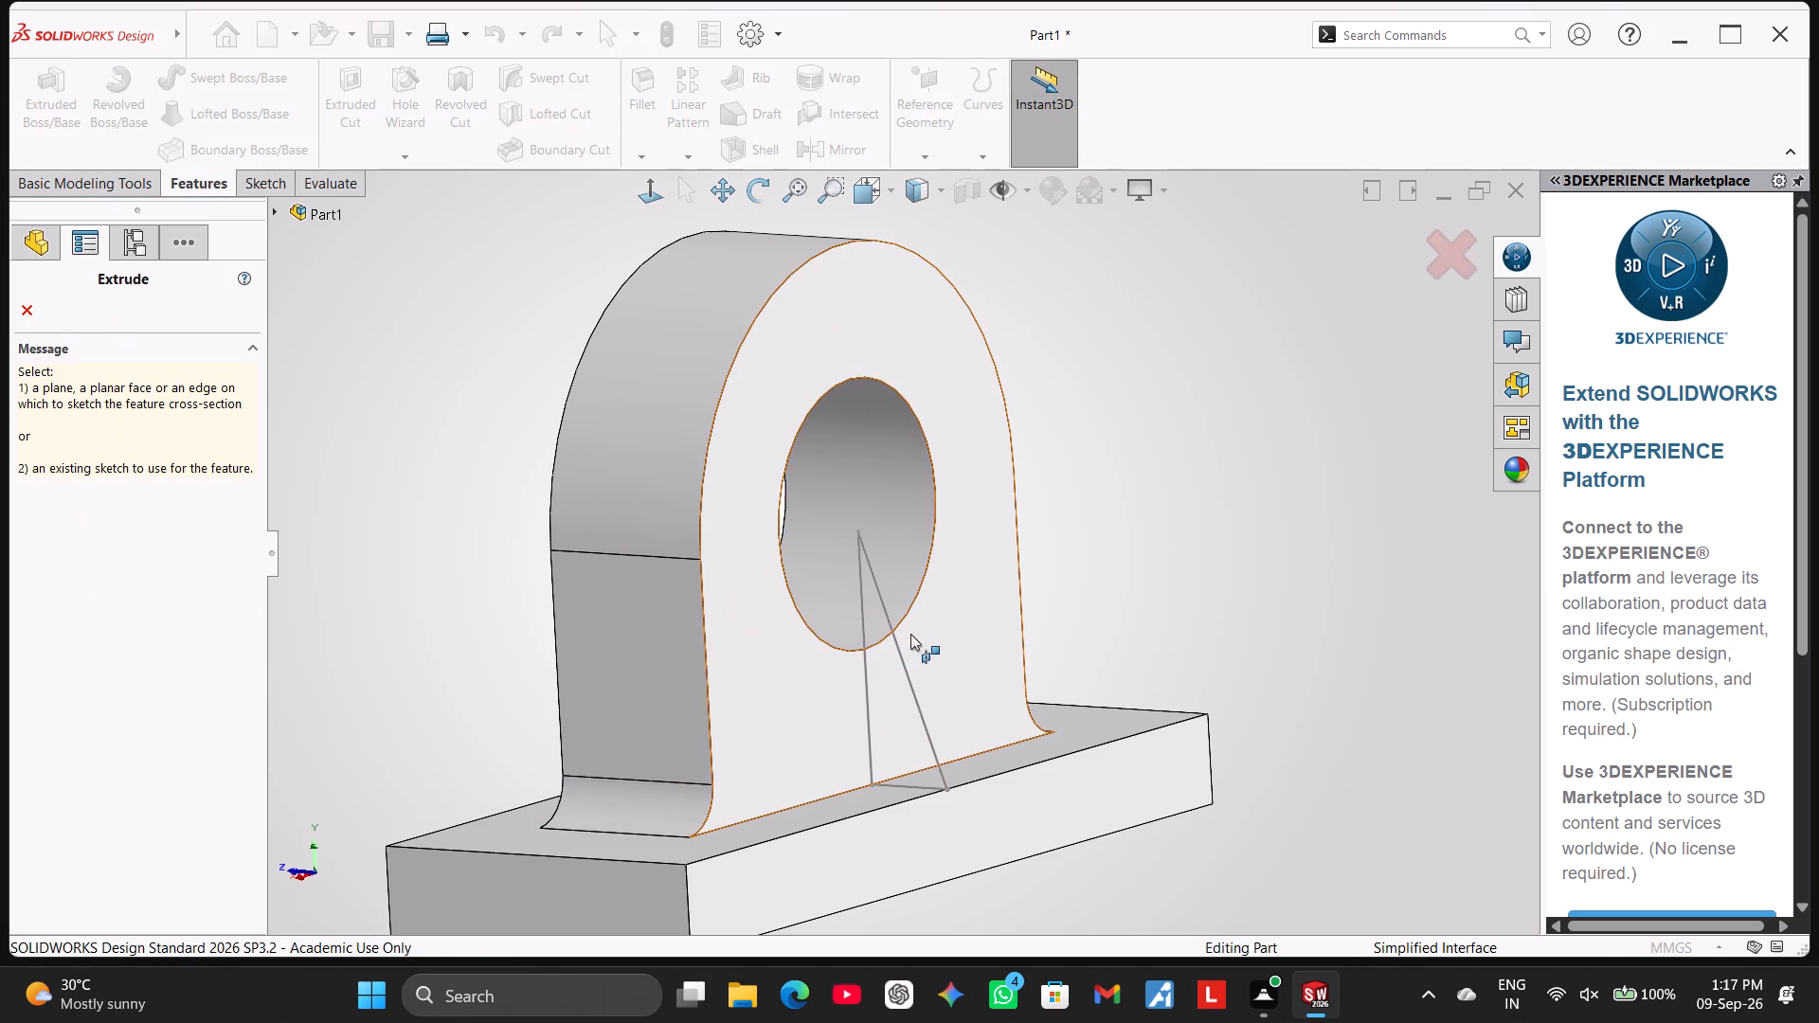
click(900, 655)
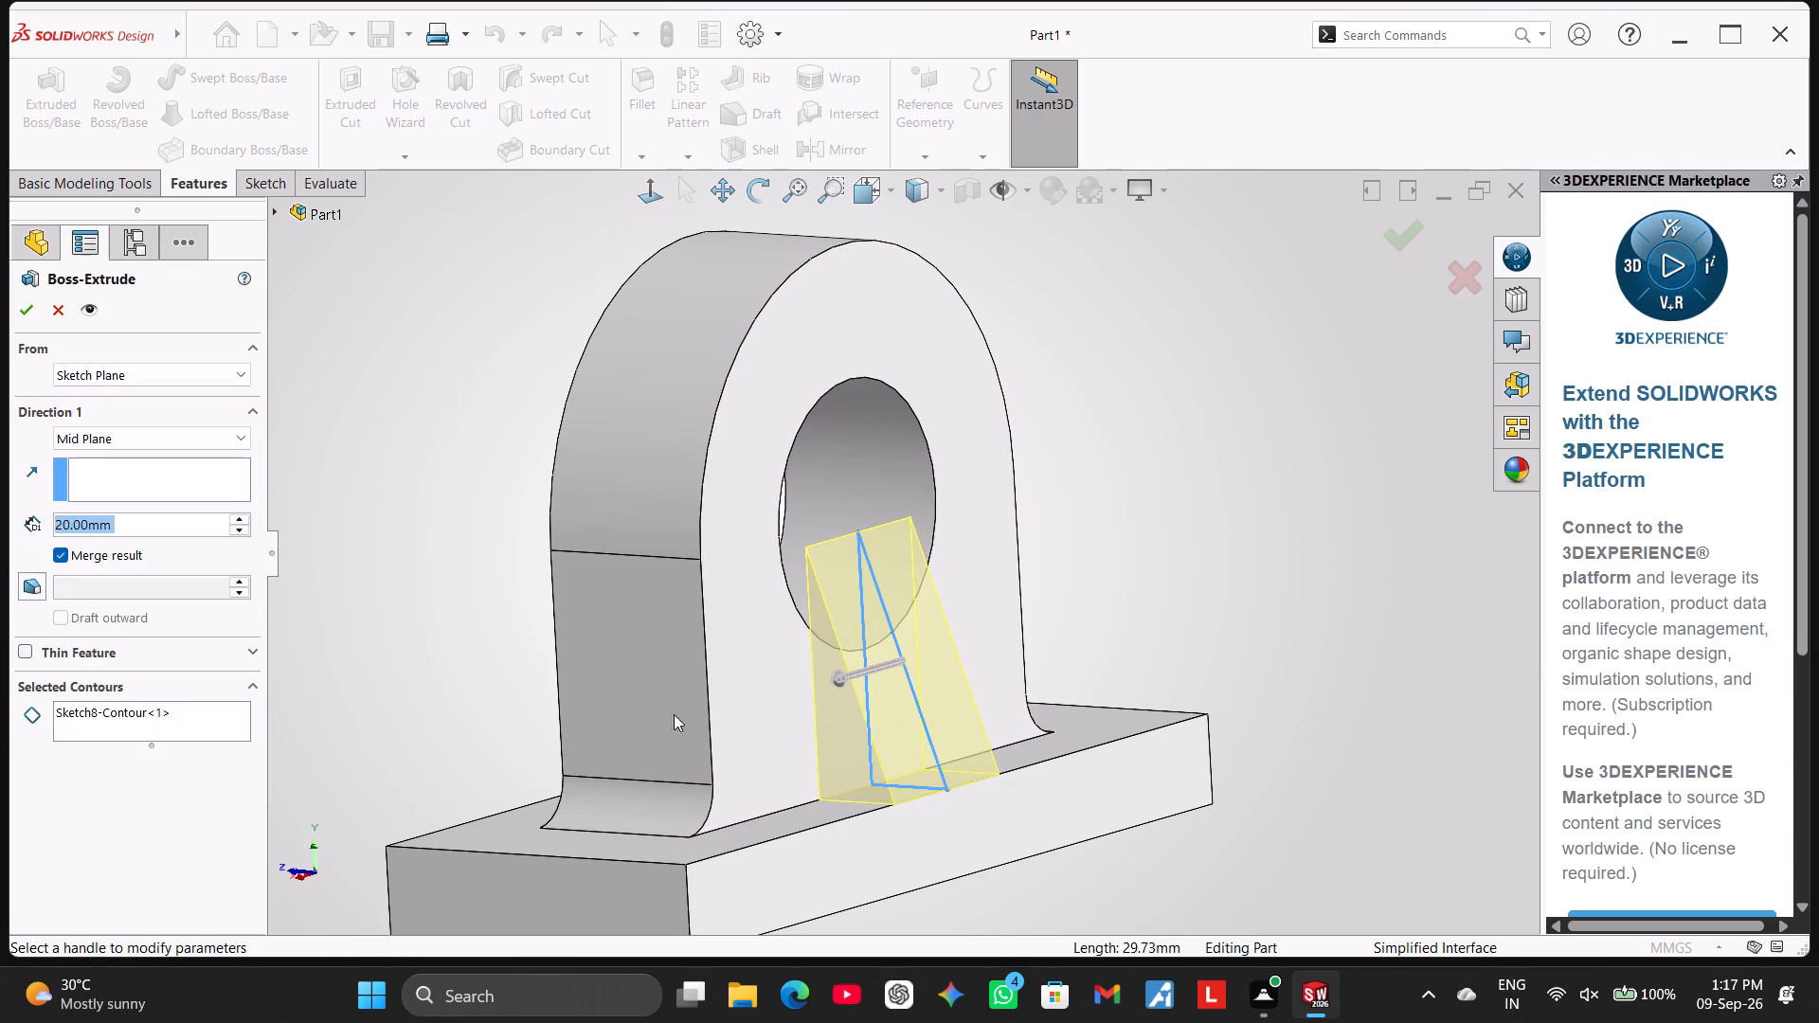
click(164, 447)
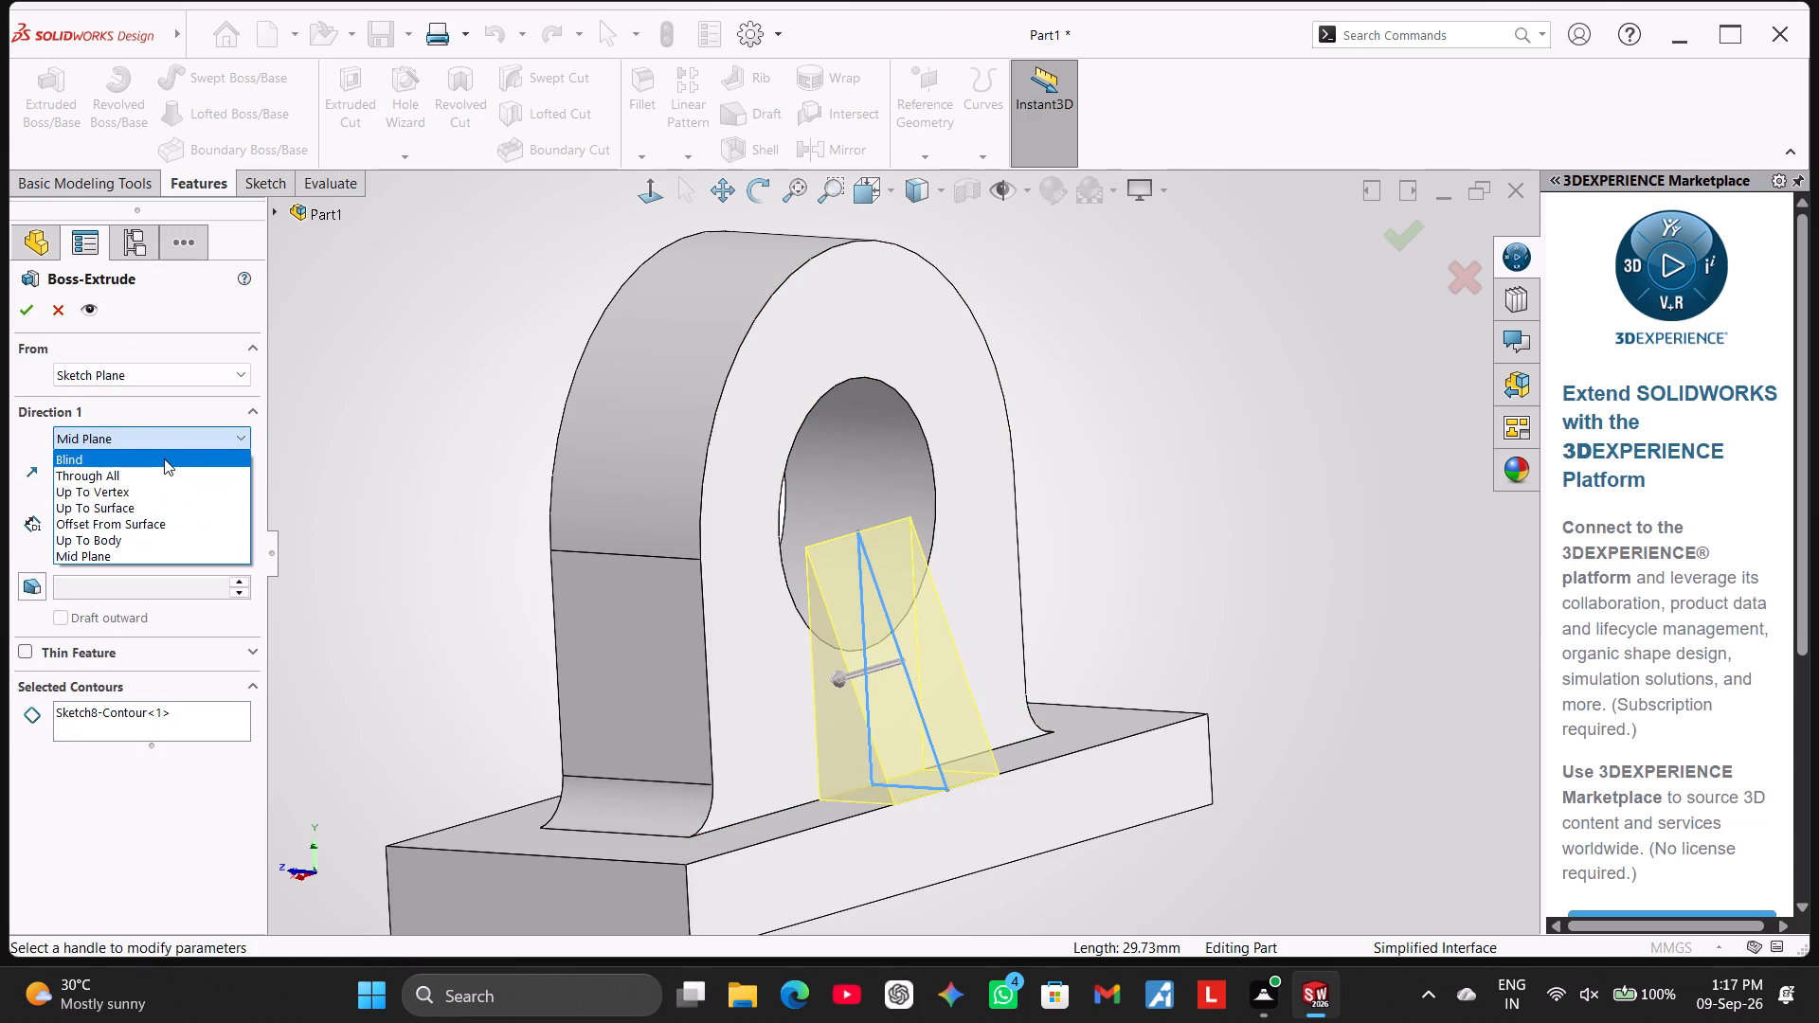
click(164, 458)
click(154, 383)
click(165, 440)
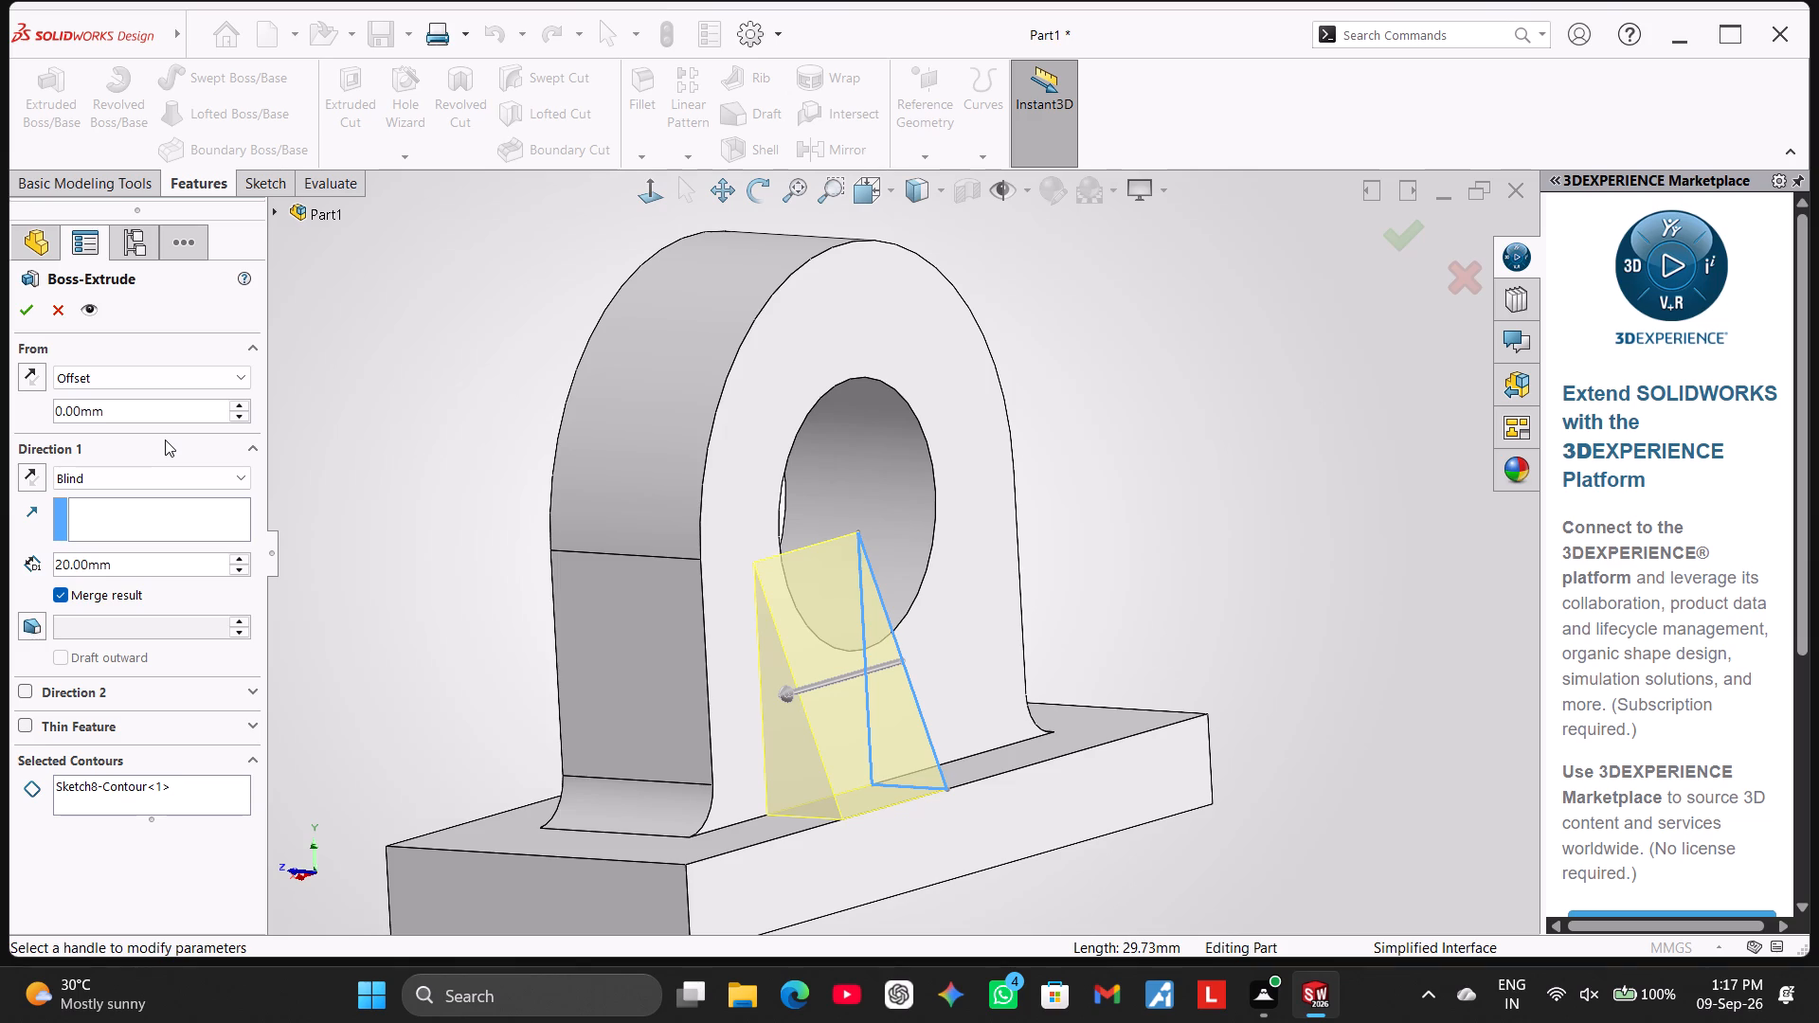
click(165, 419)
key(BackSpace)
key(BackSpace)
key(BackSpace)
key(BackSpace)
key(BackSpace)
key(BackSpace)
key(BackSpace)
key(BackSpace)
key(BackSpace)
text(25)
key(Return)
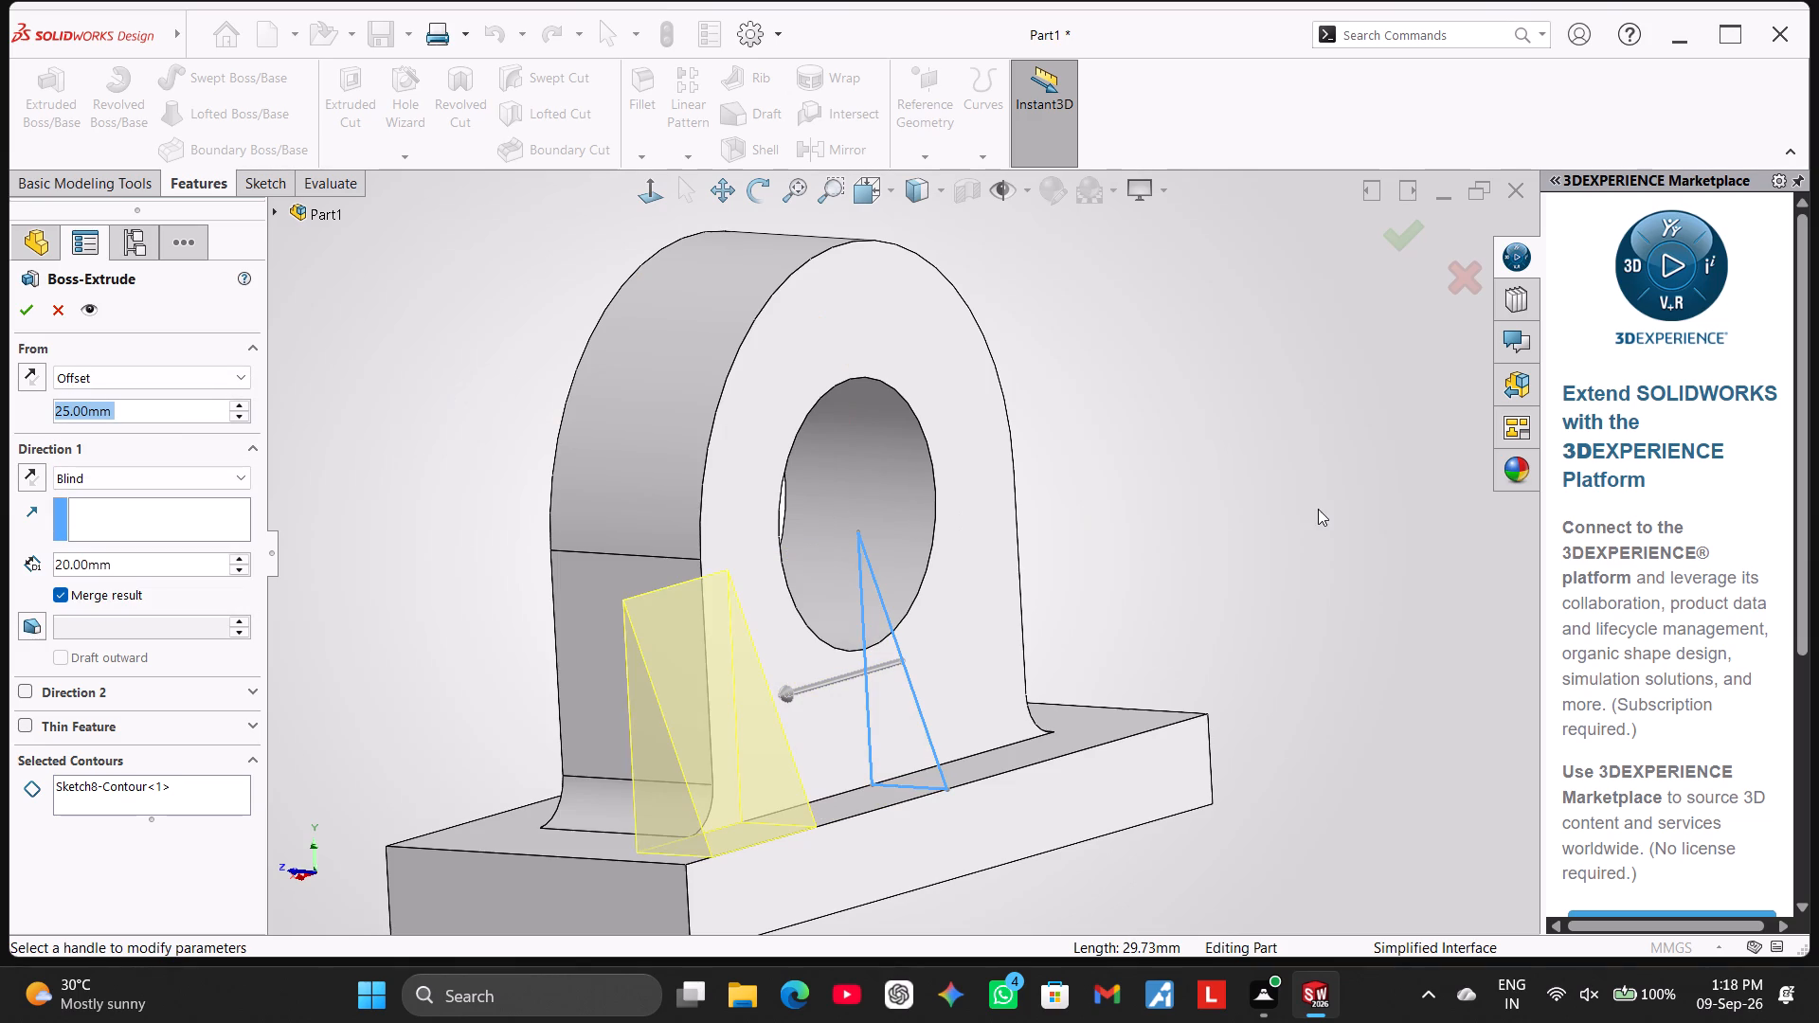
Set the triangle's extrusion to Mid Plane with a 5 mm depth and create the rib.
middle_drag(1167, 497, 1074, 552)
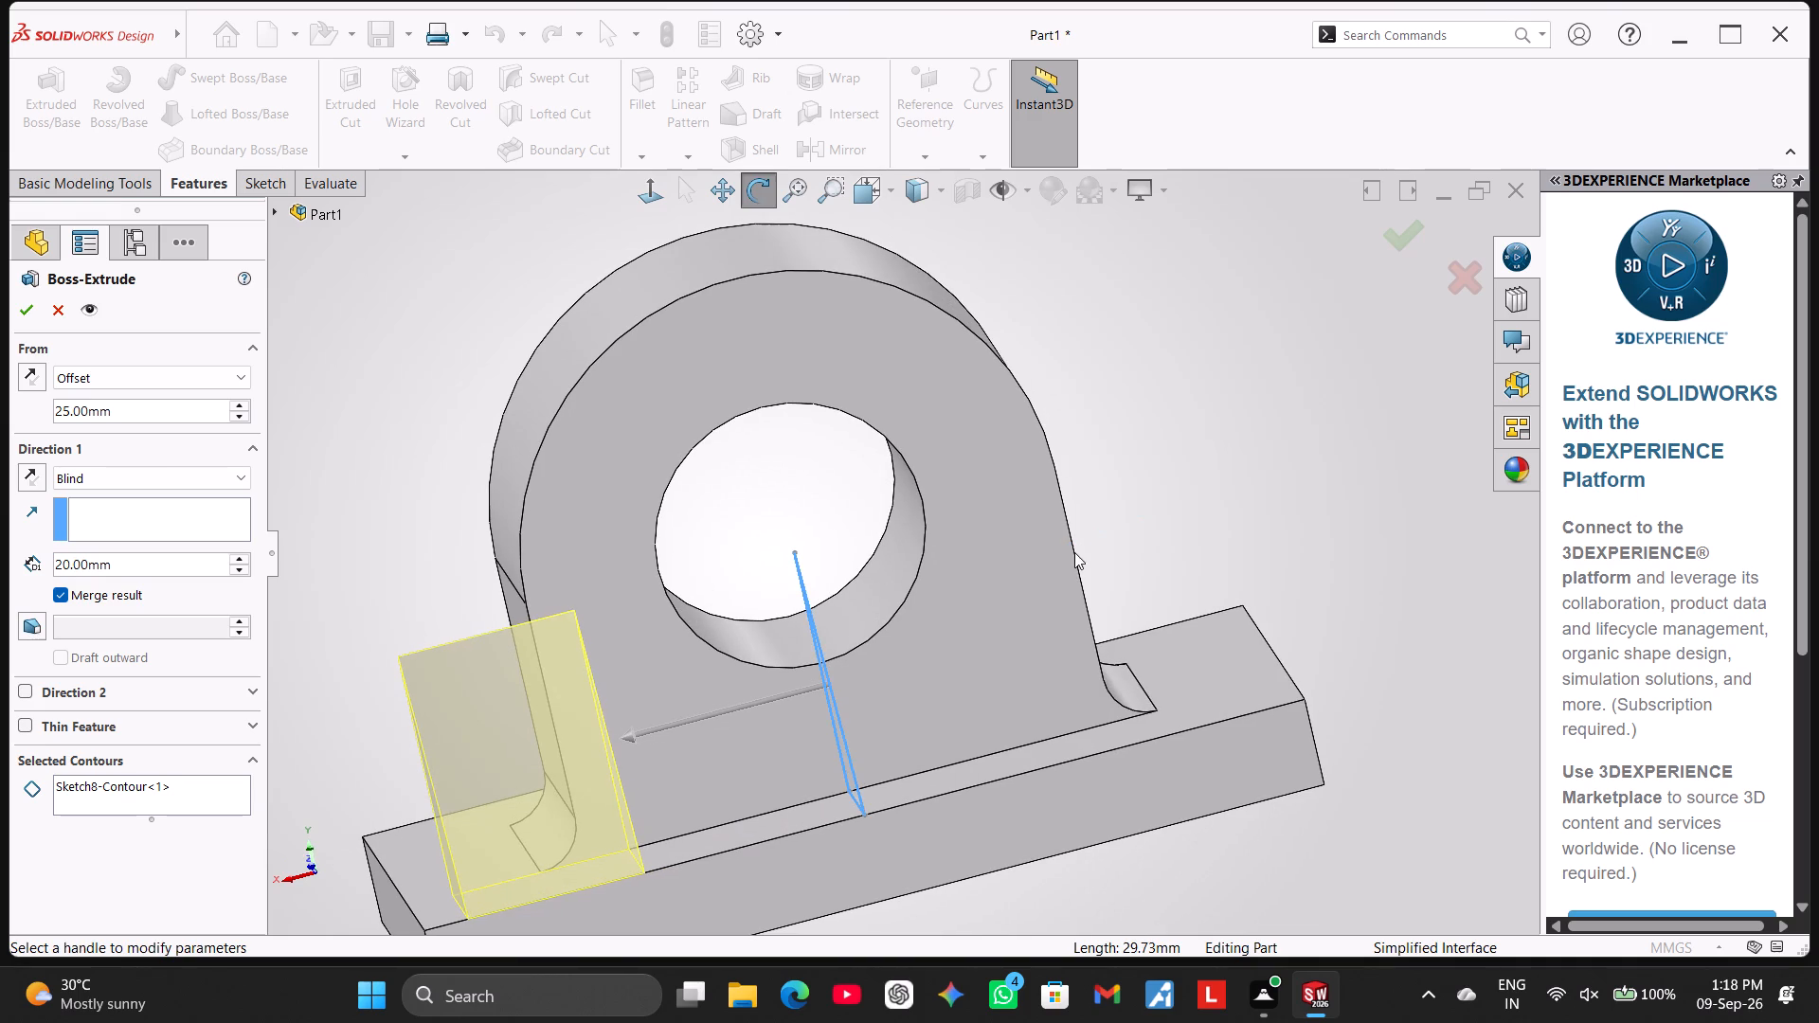
click(147, 476)
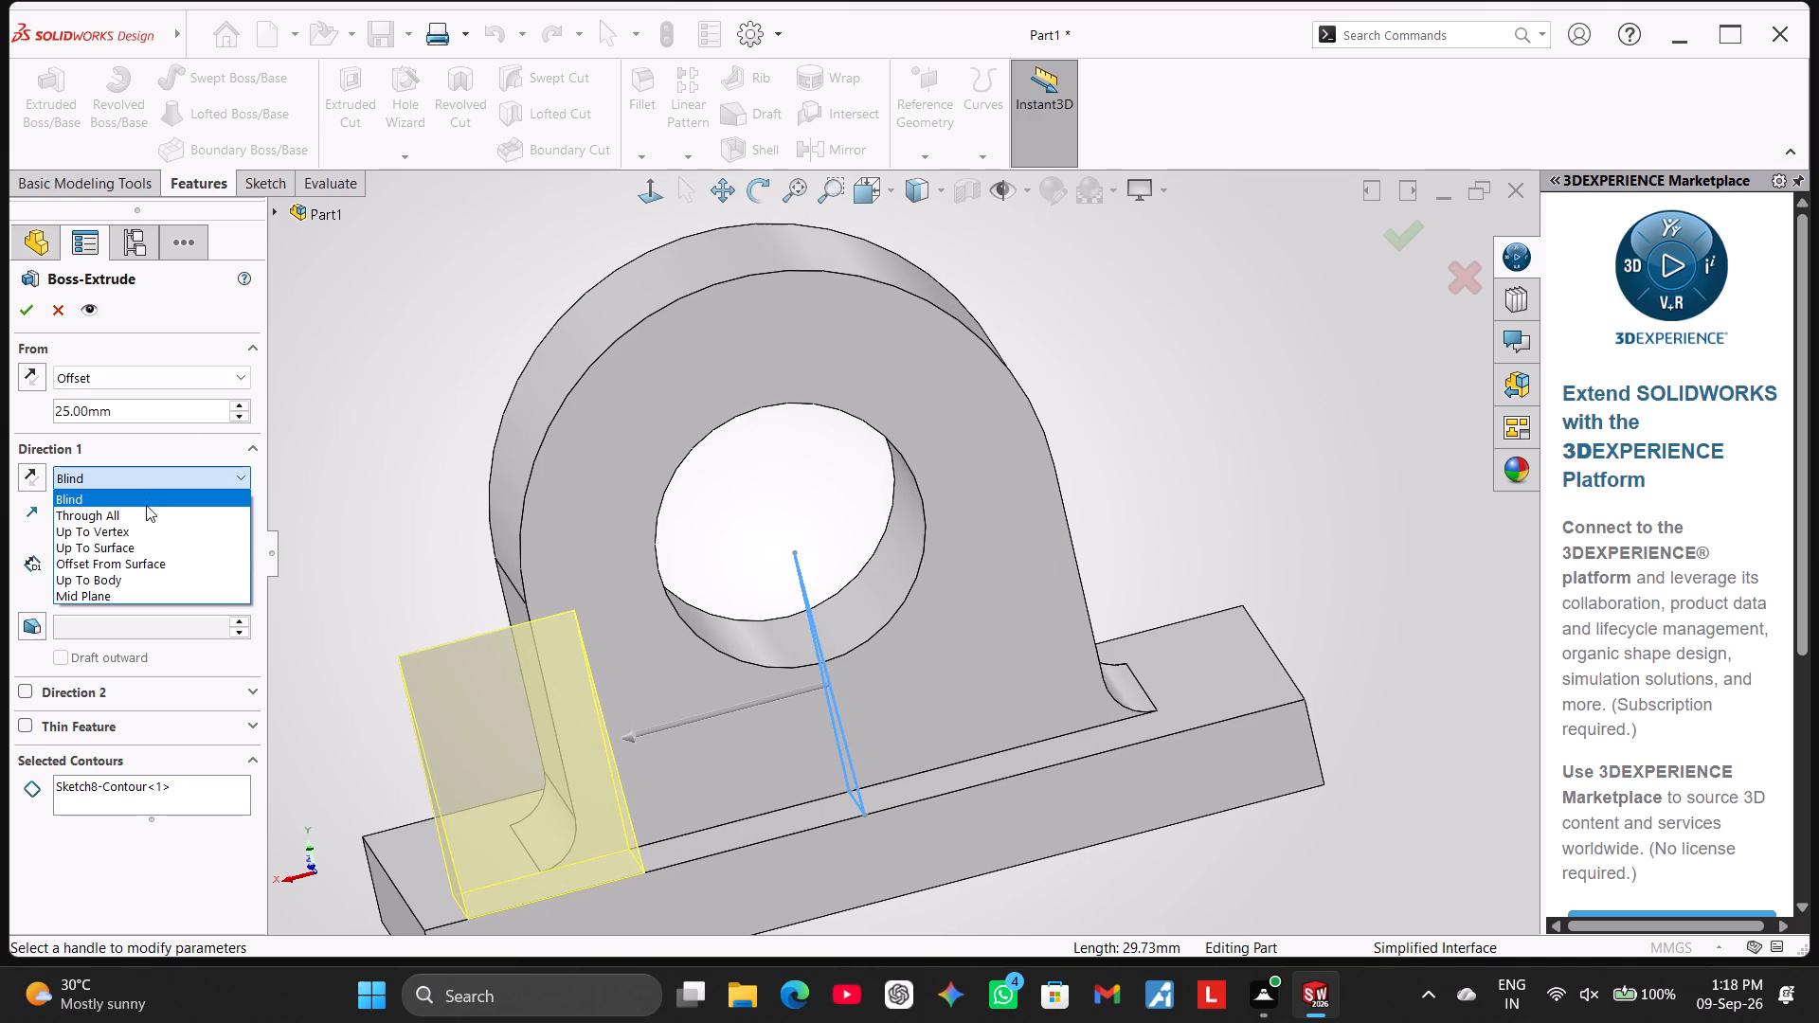
click(152, 594)
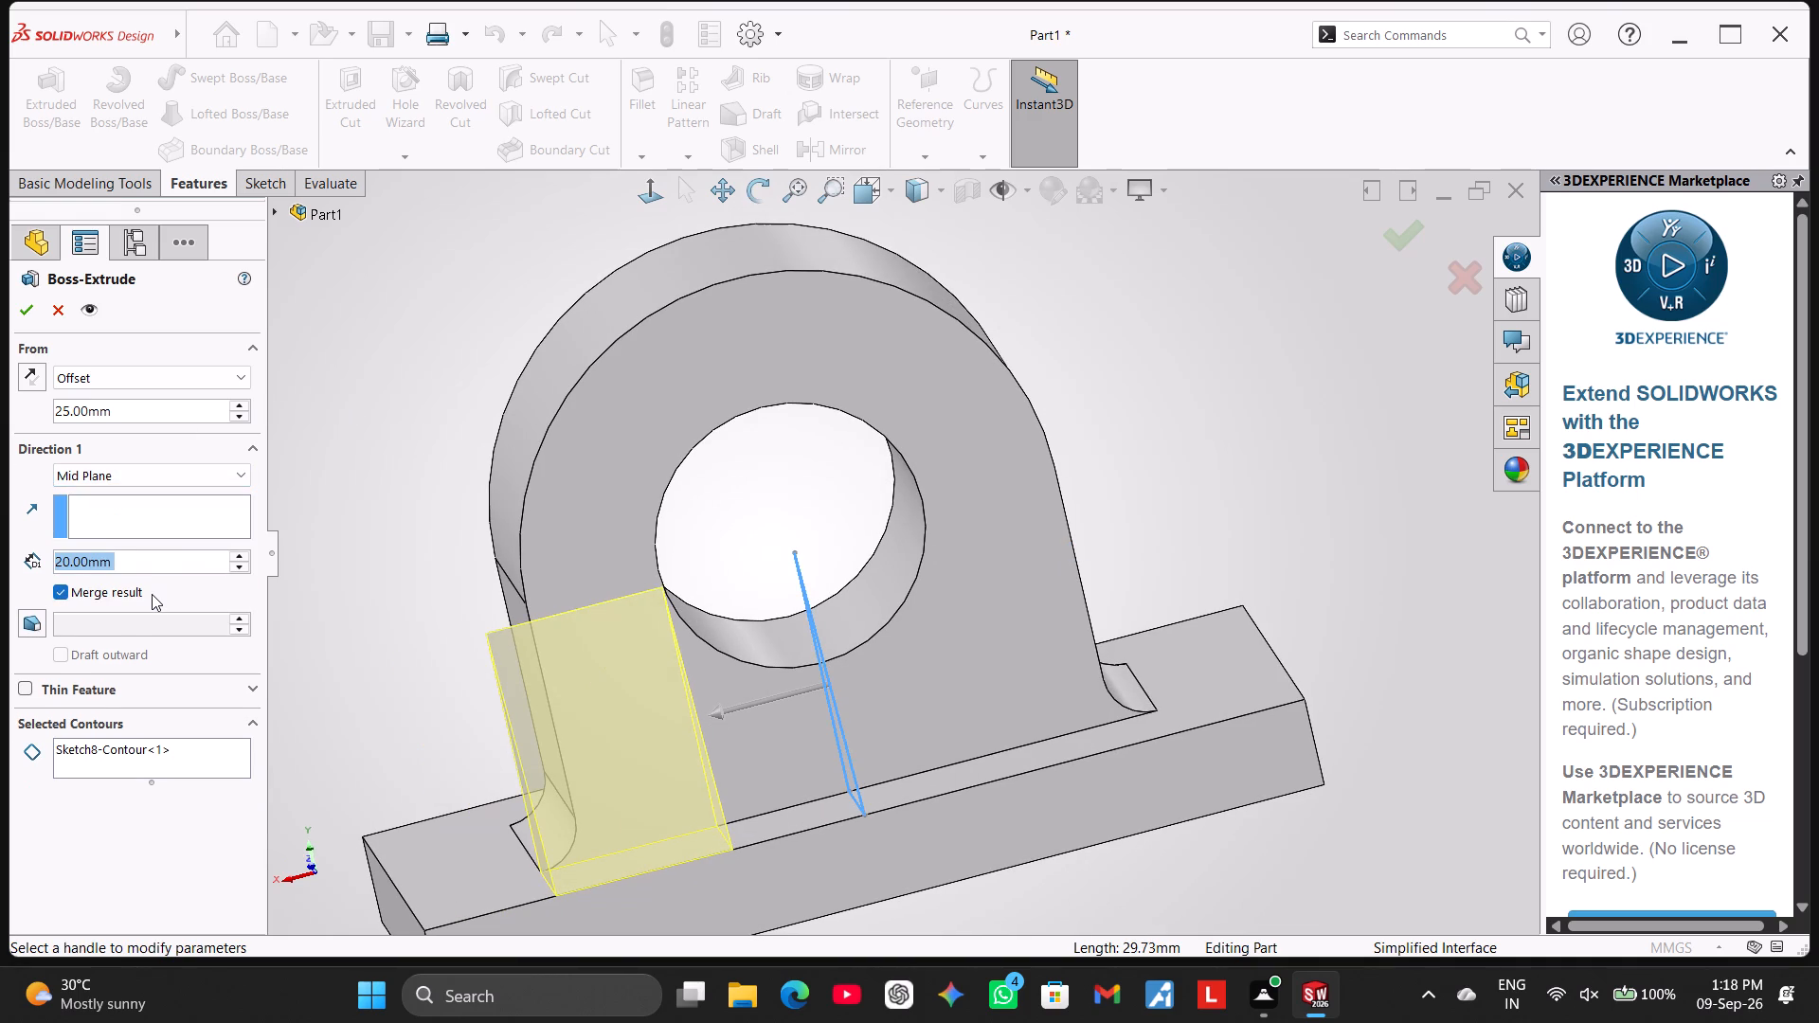
key(5)
key(Return)
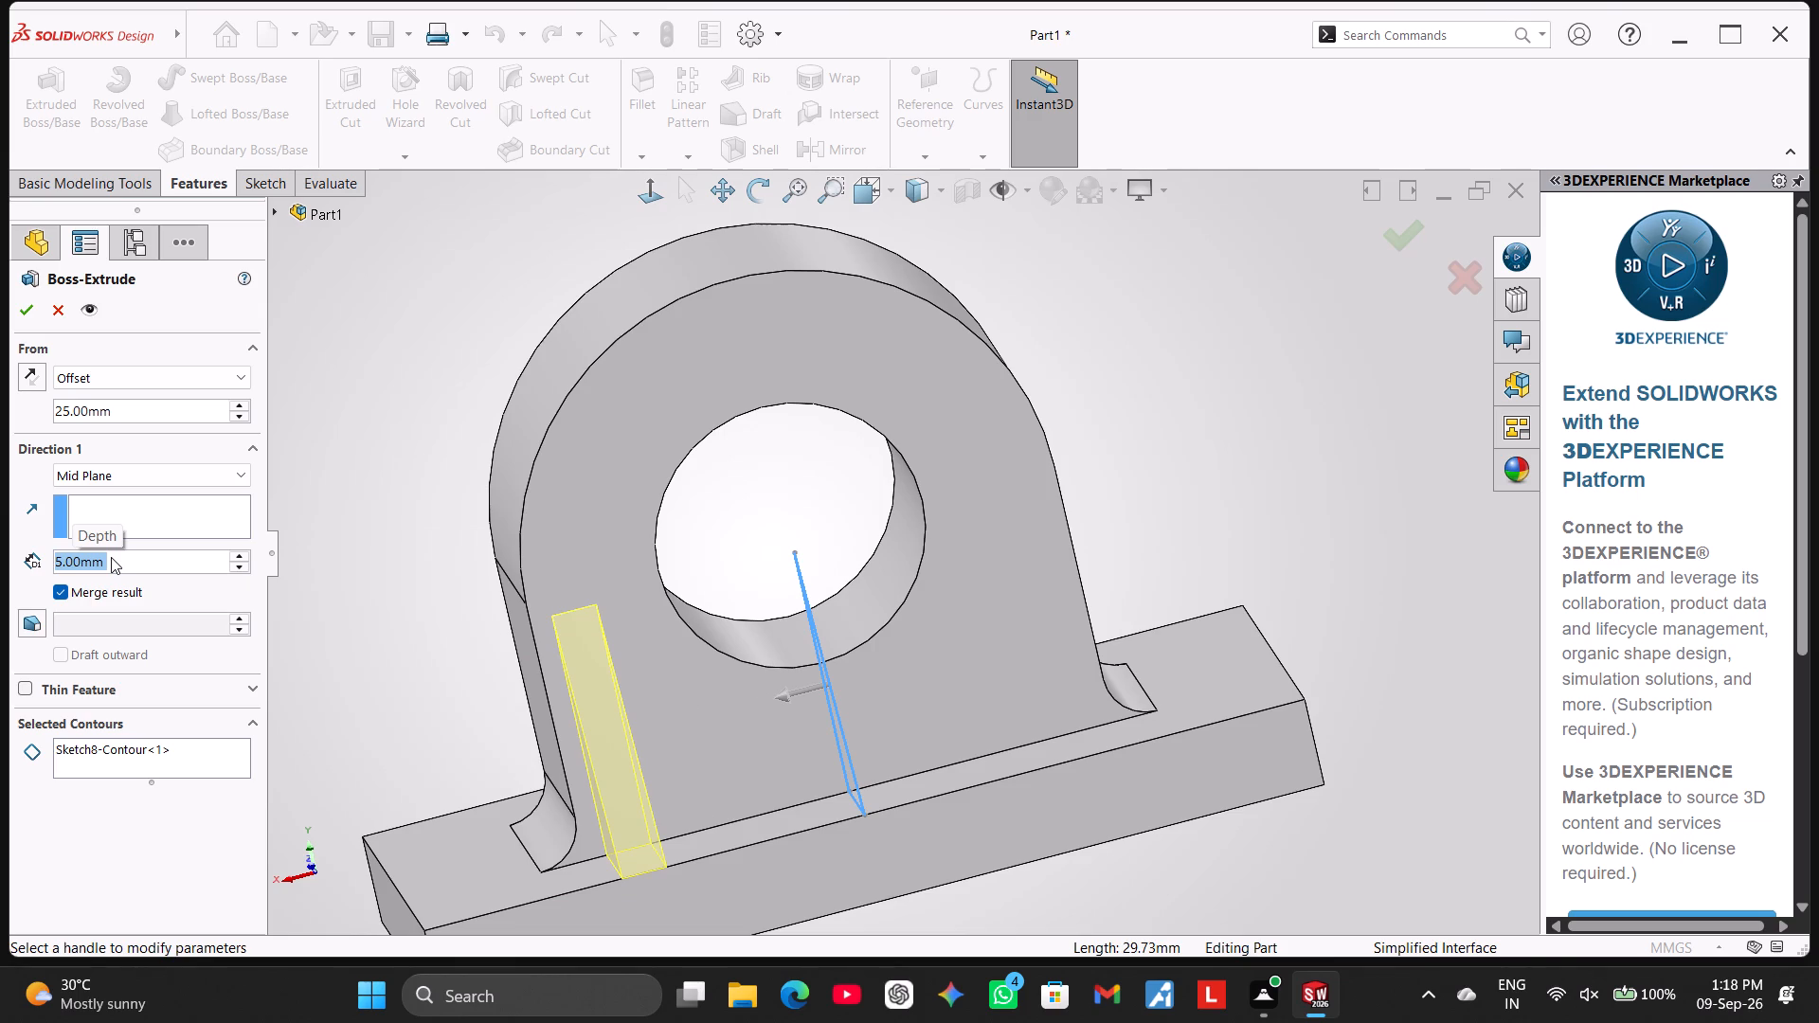
click(18, 304)
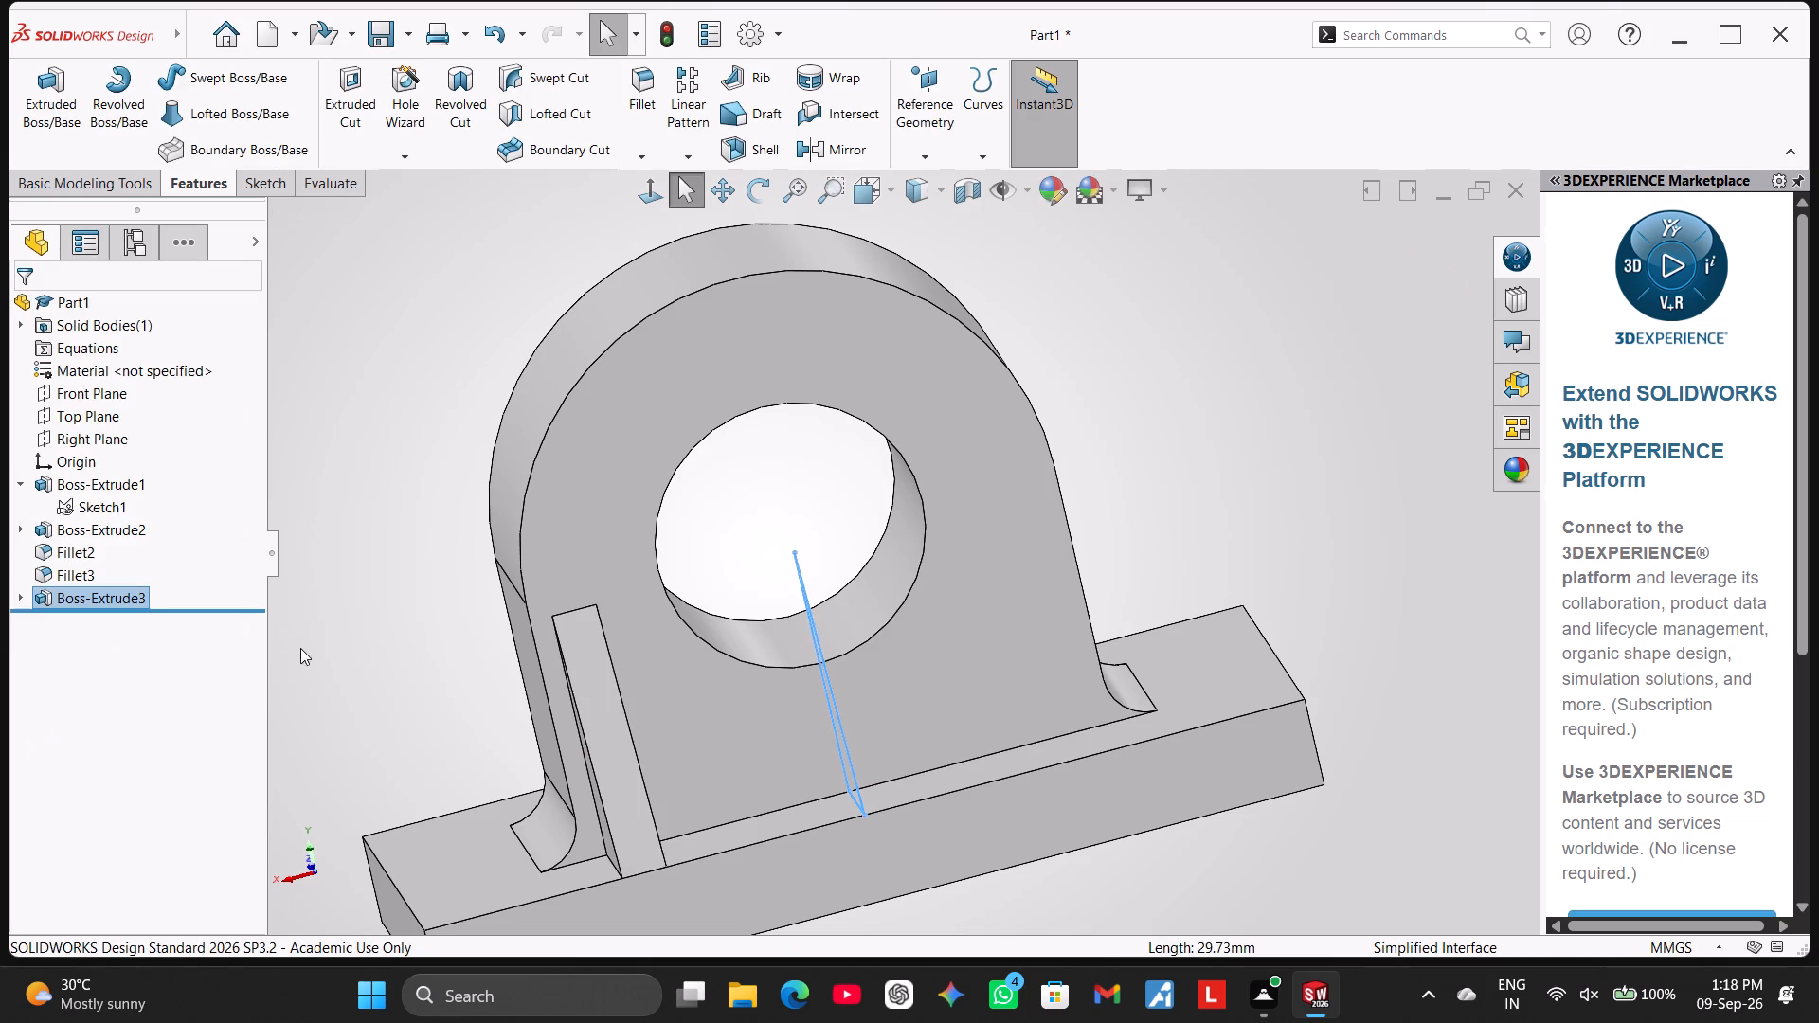
Mirror the rib extrusion about the Right Plane, with the rib's sloped face as the secondary mirror face.
middle_drag(301, 647, 405, 623)
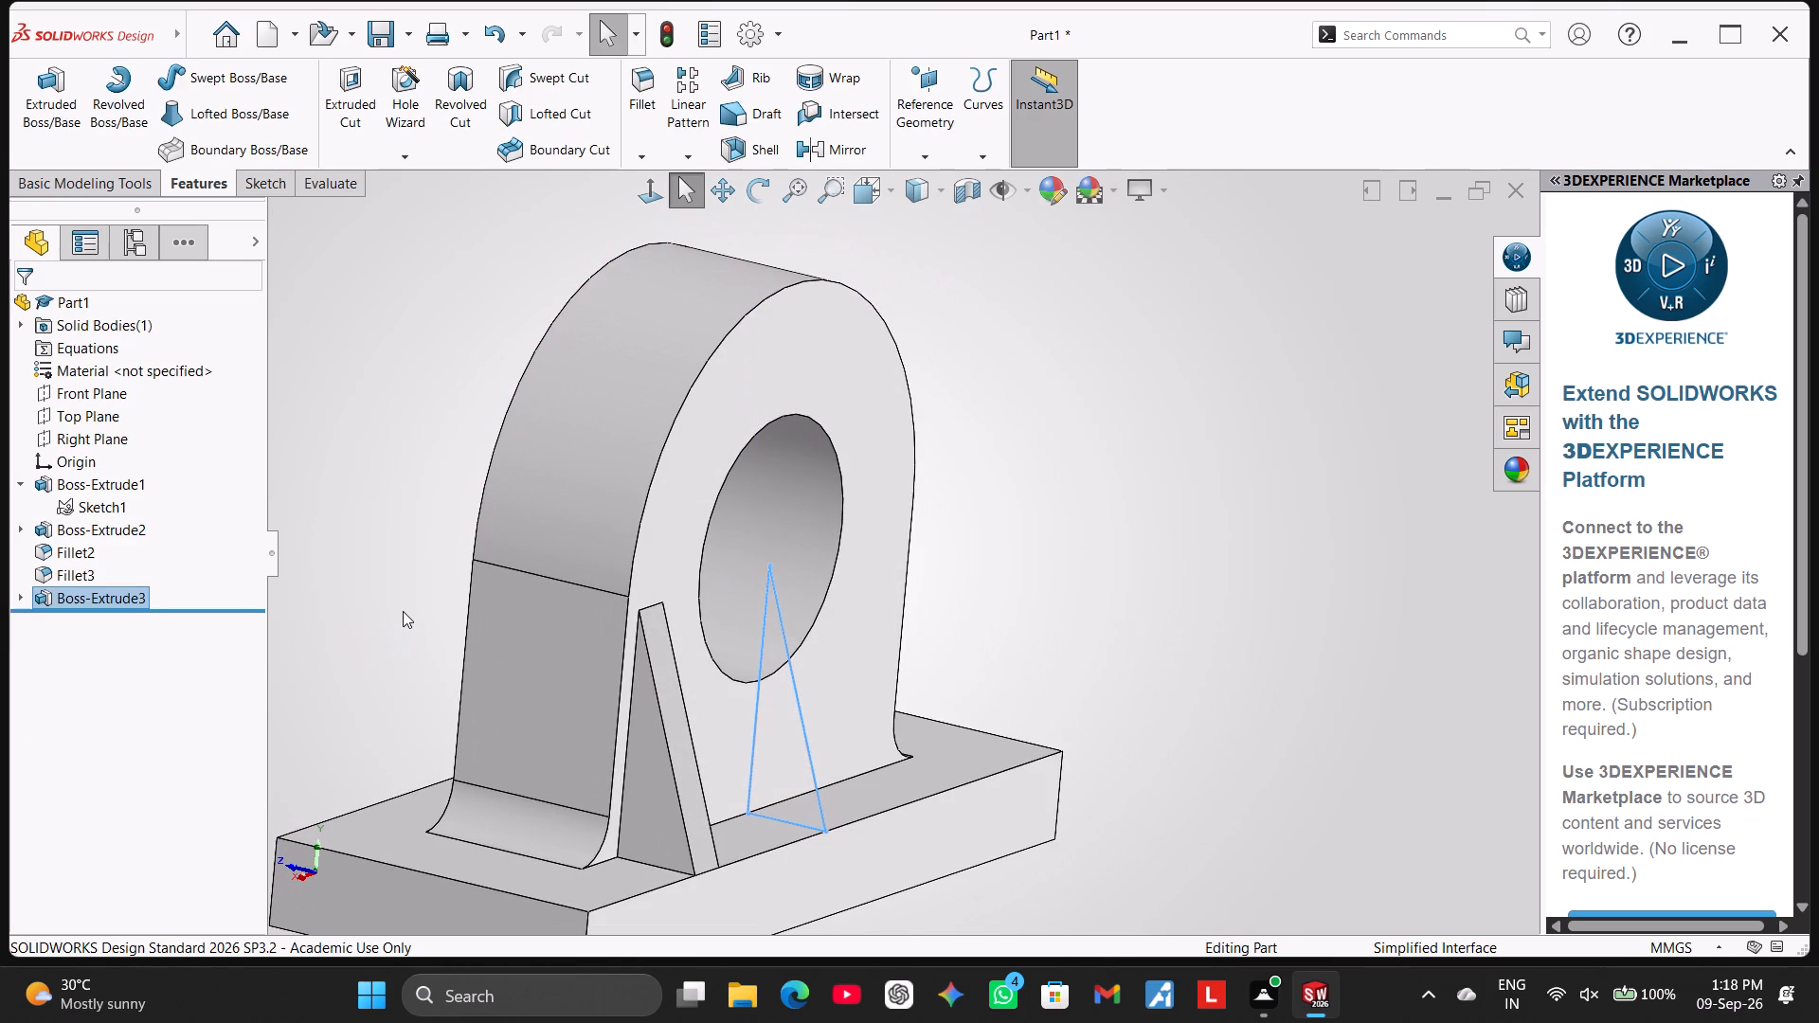
middle_click(403, 611)
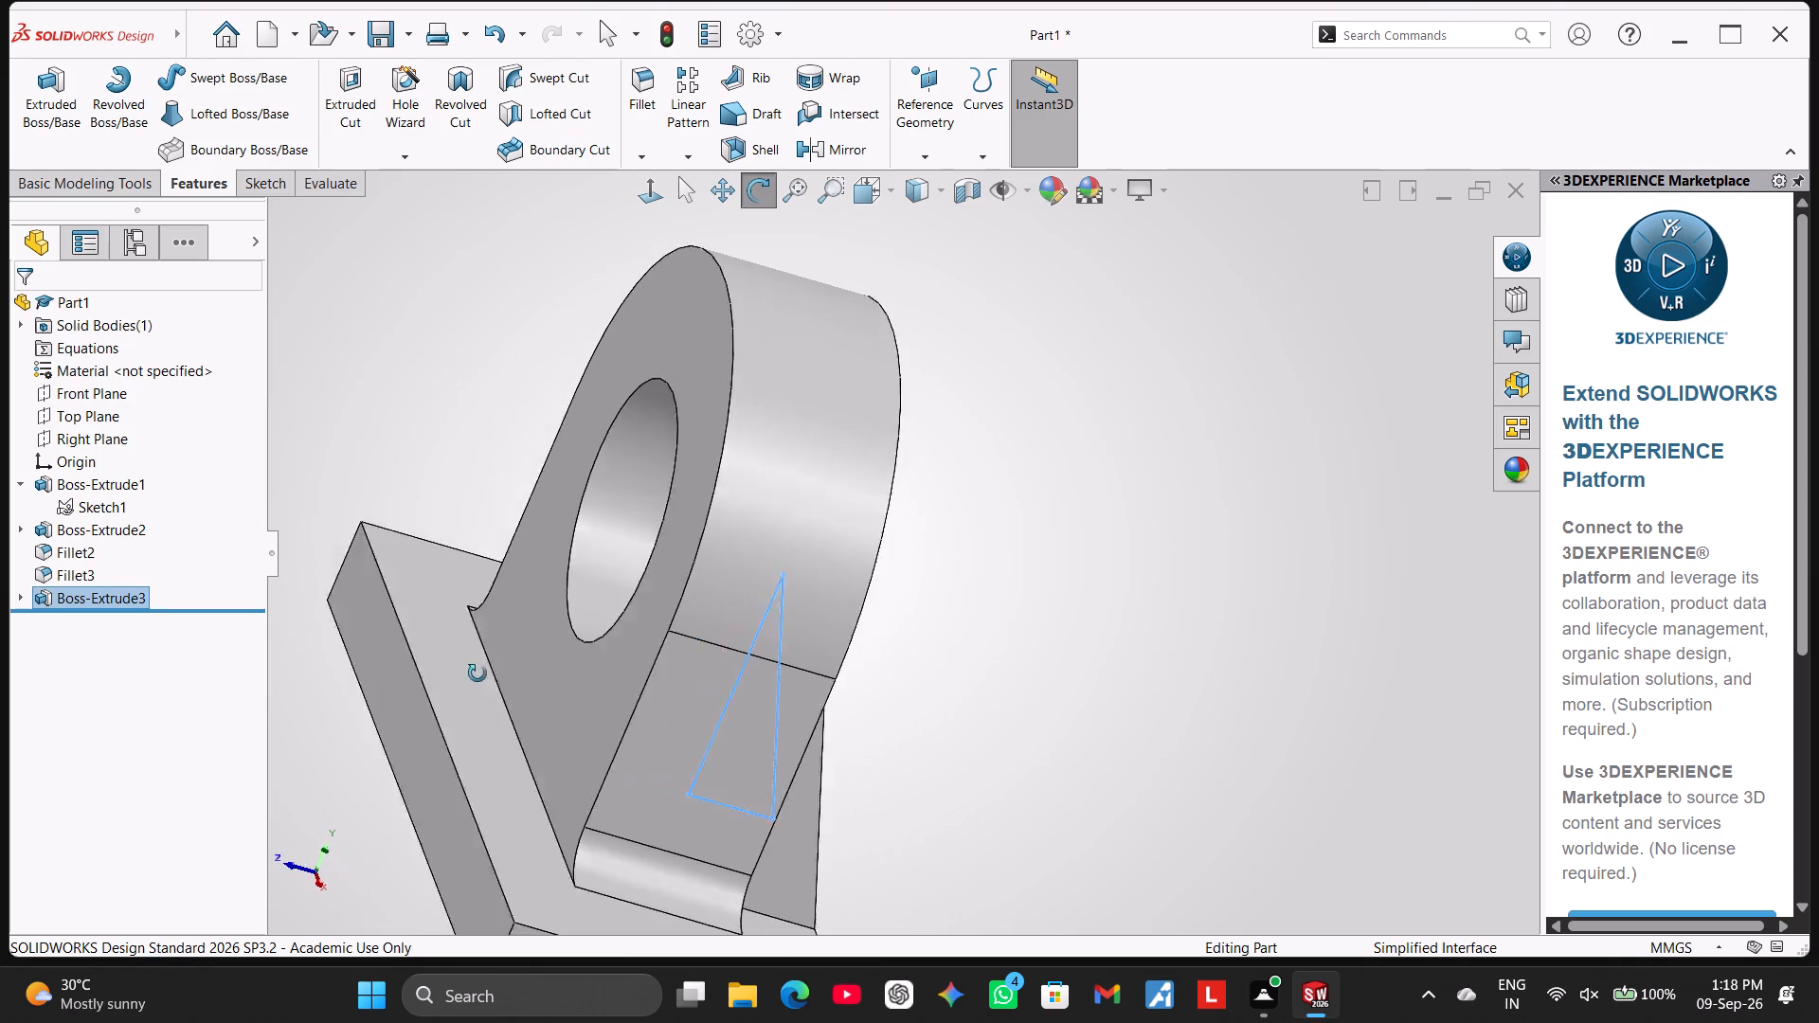
click(1104, 485)
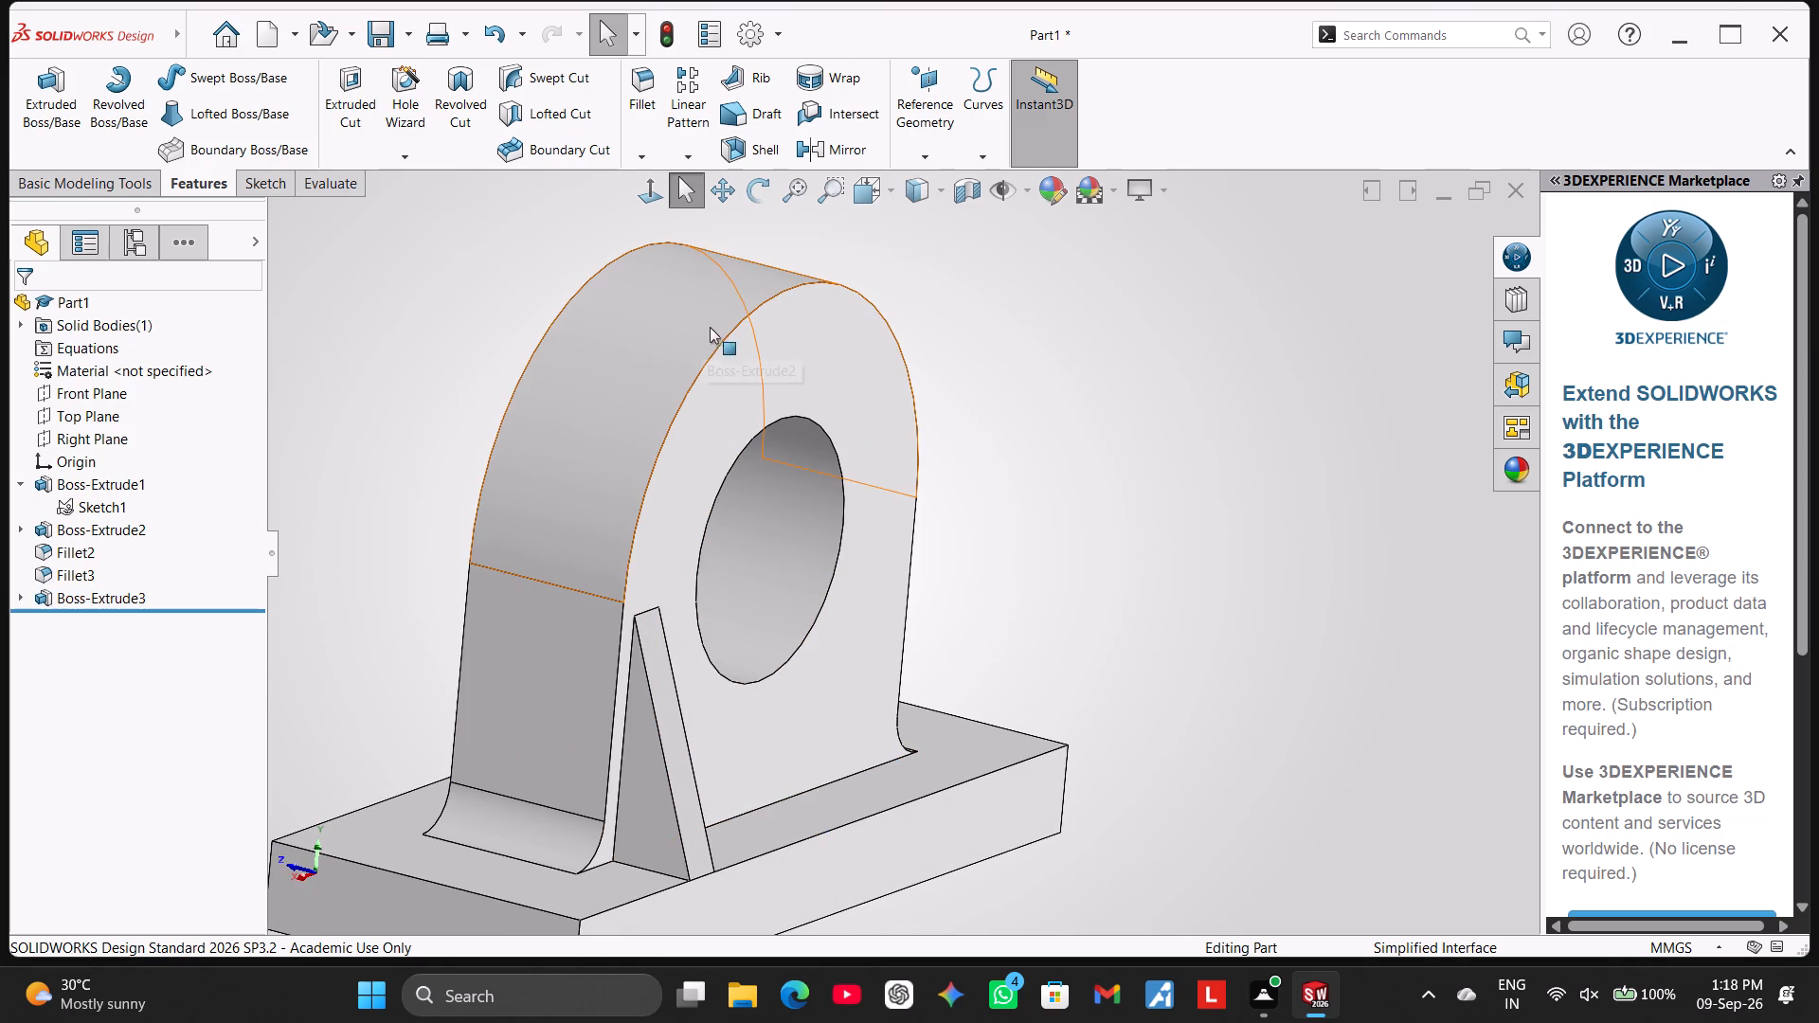
click(848, 135)
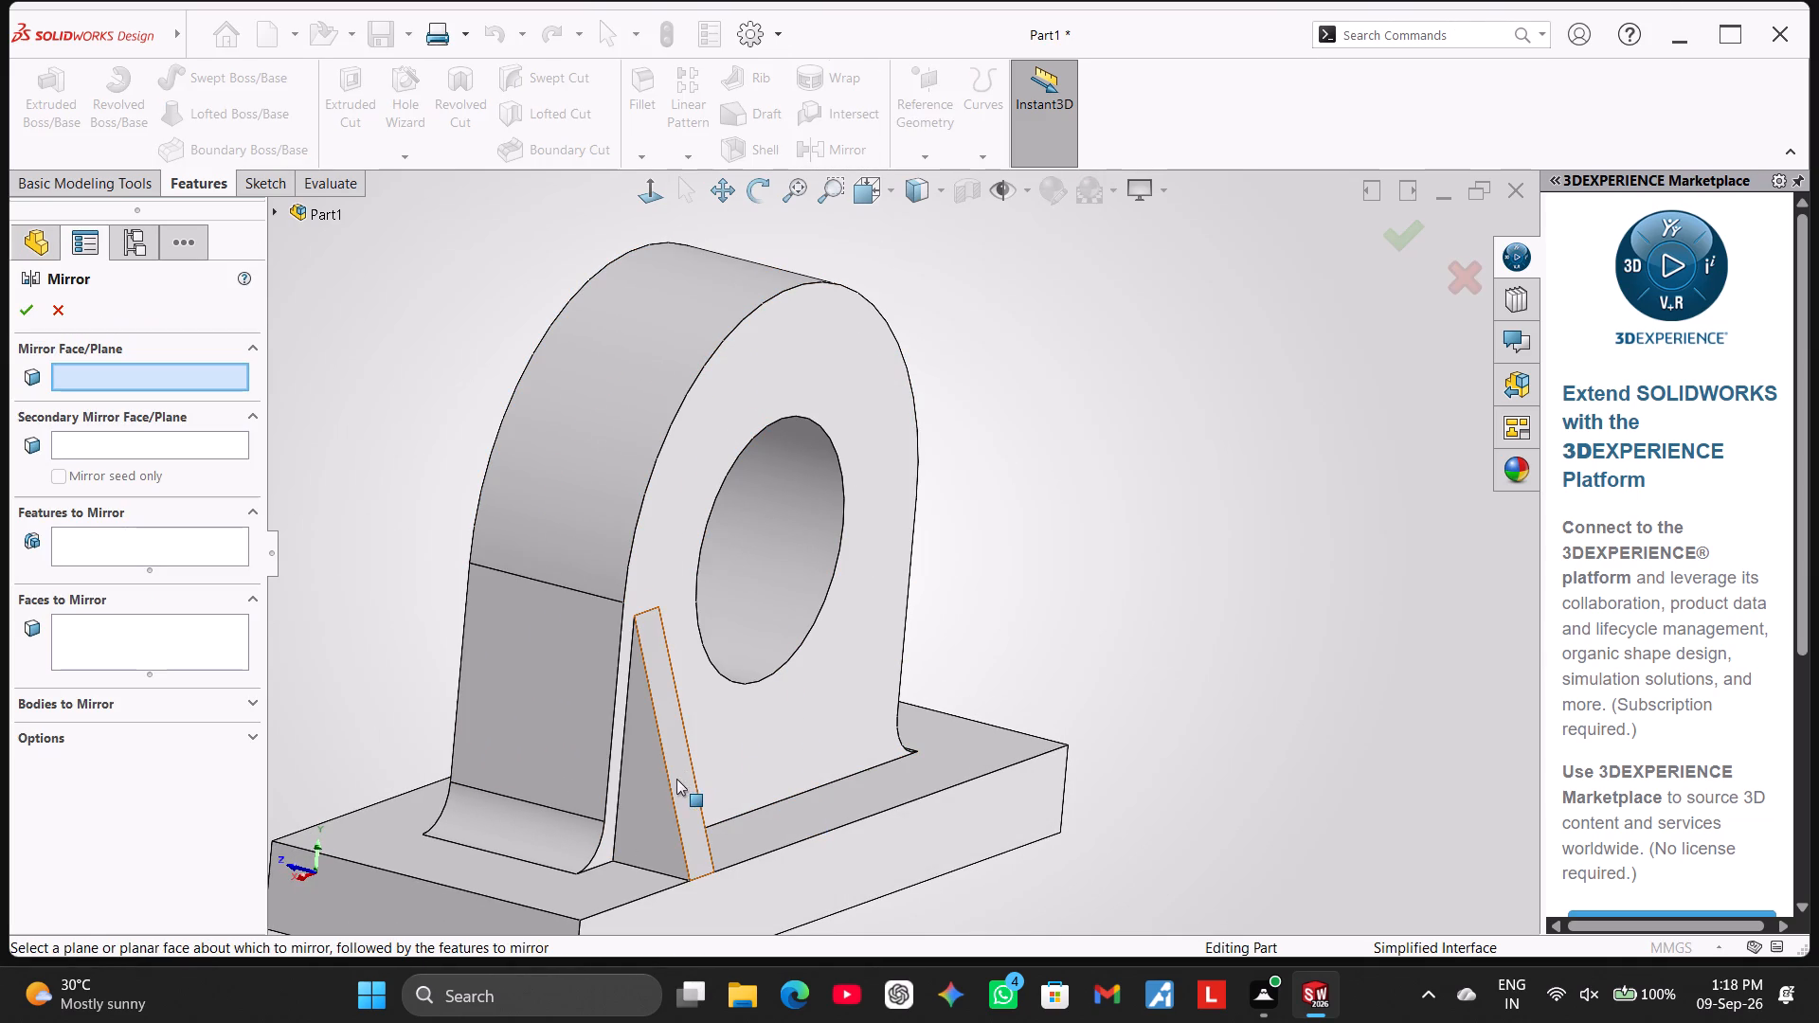
click(274, 218)
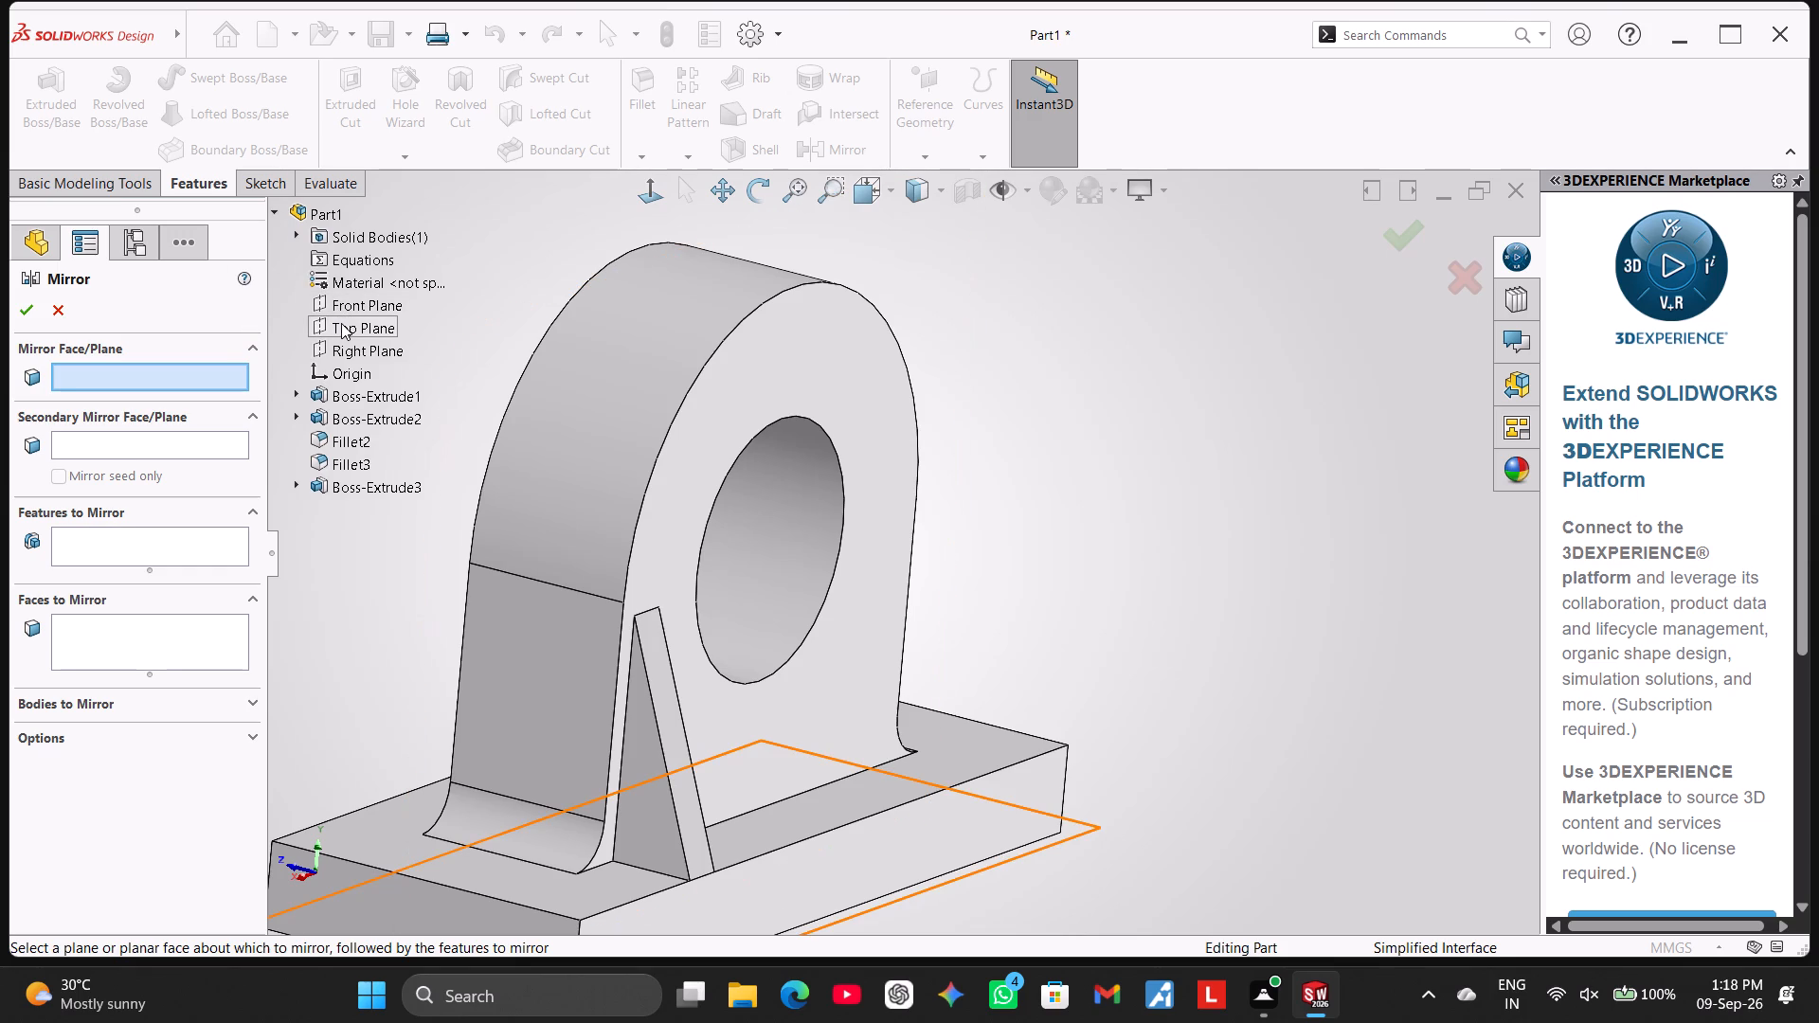
click(346, 339)
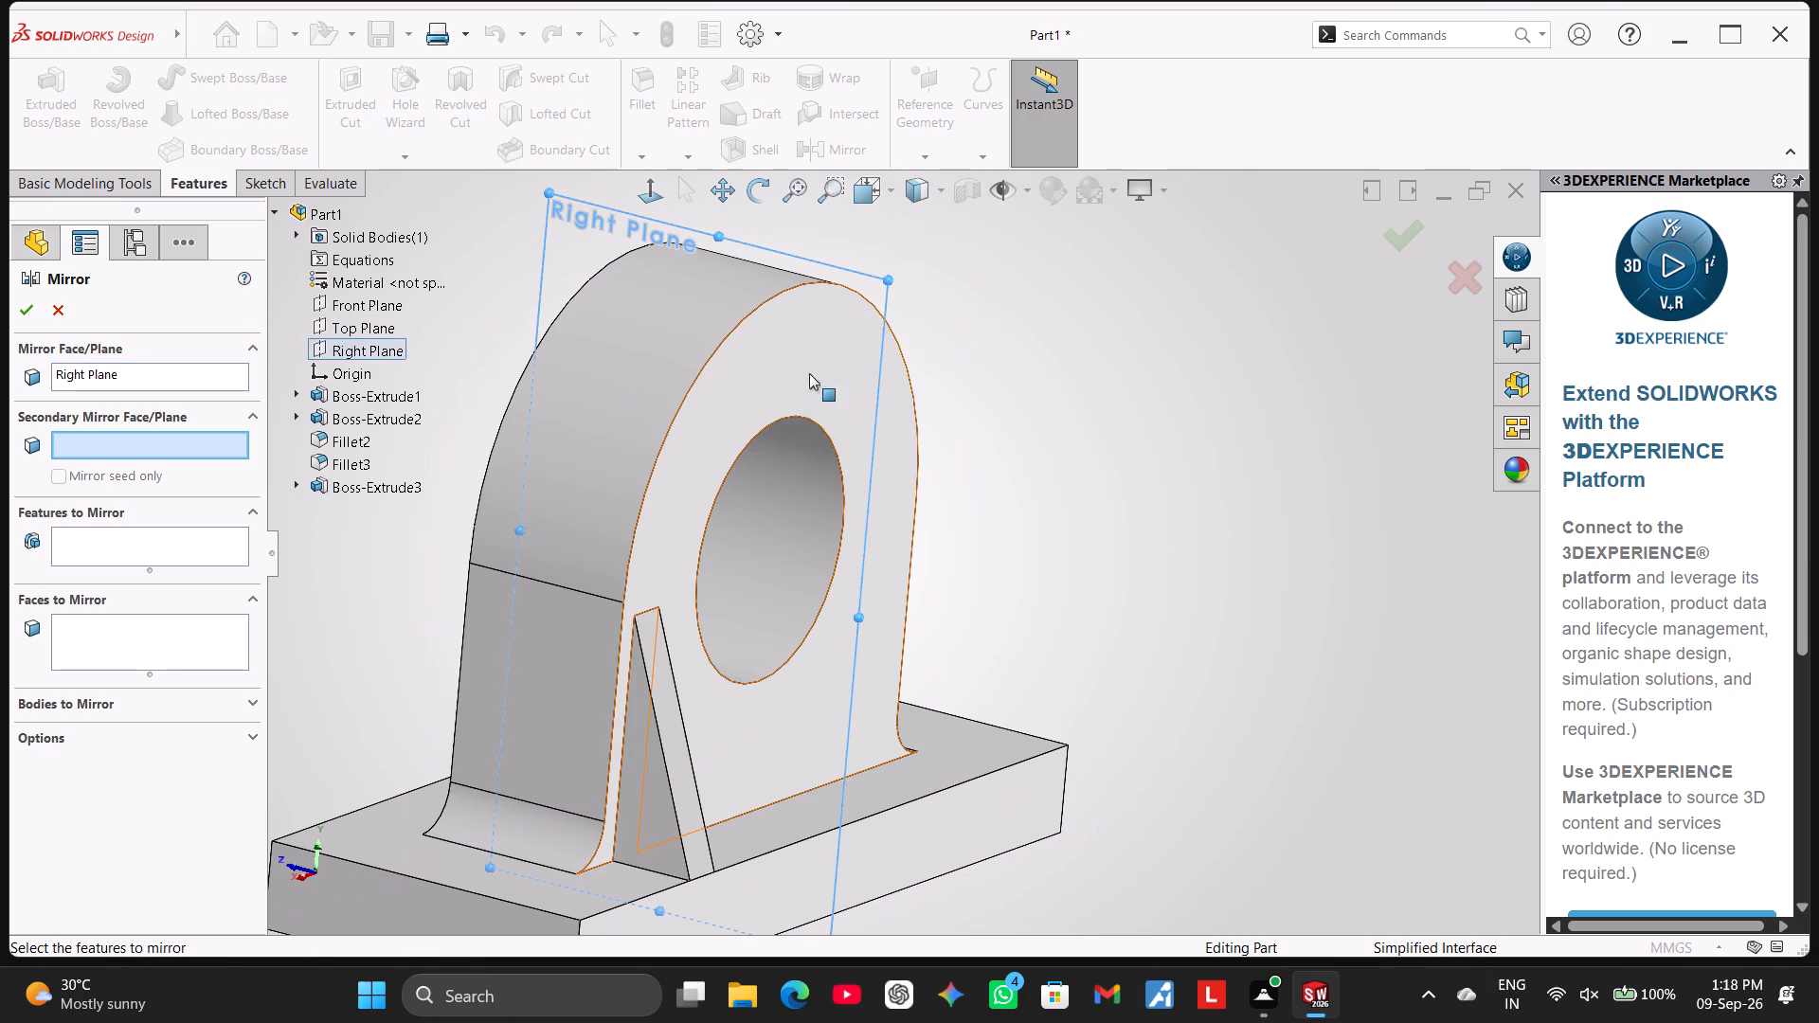
middle_drag(1066, 363, 1031, 391)
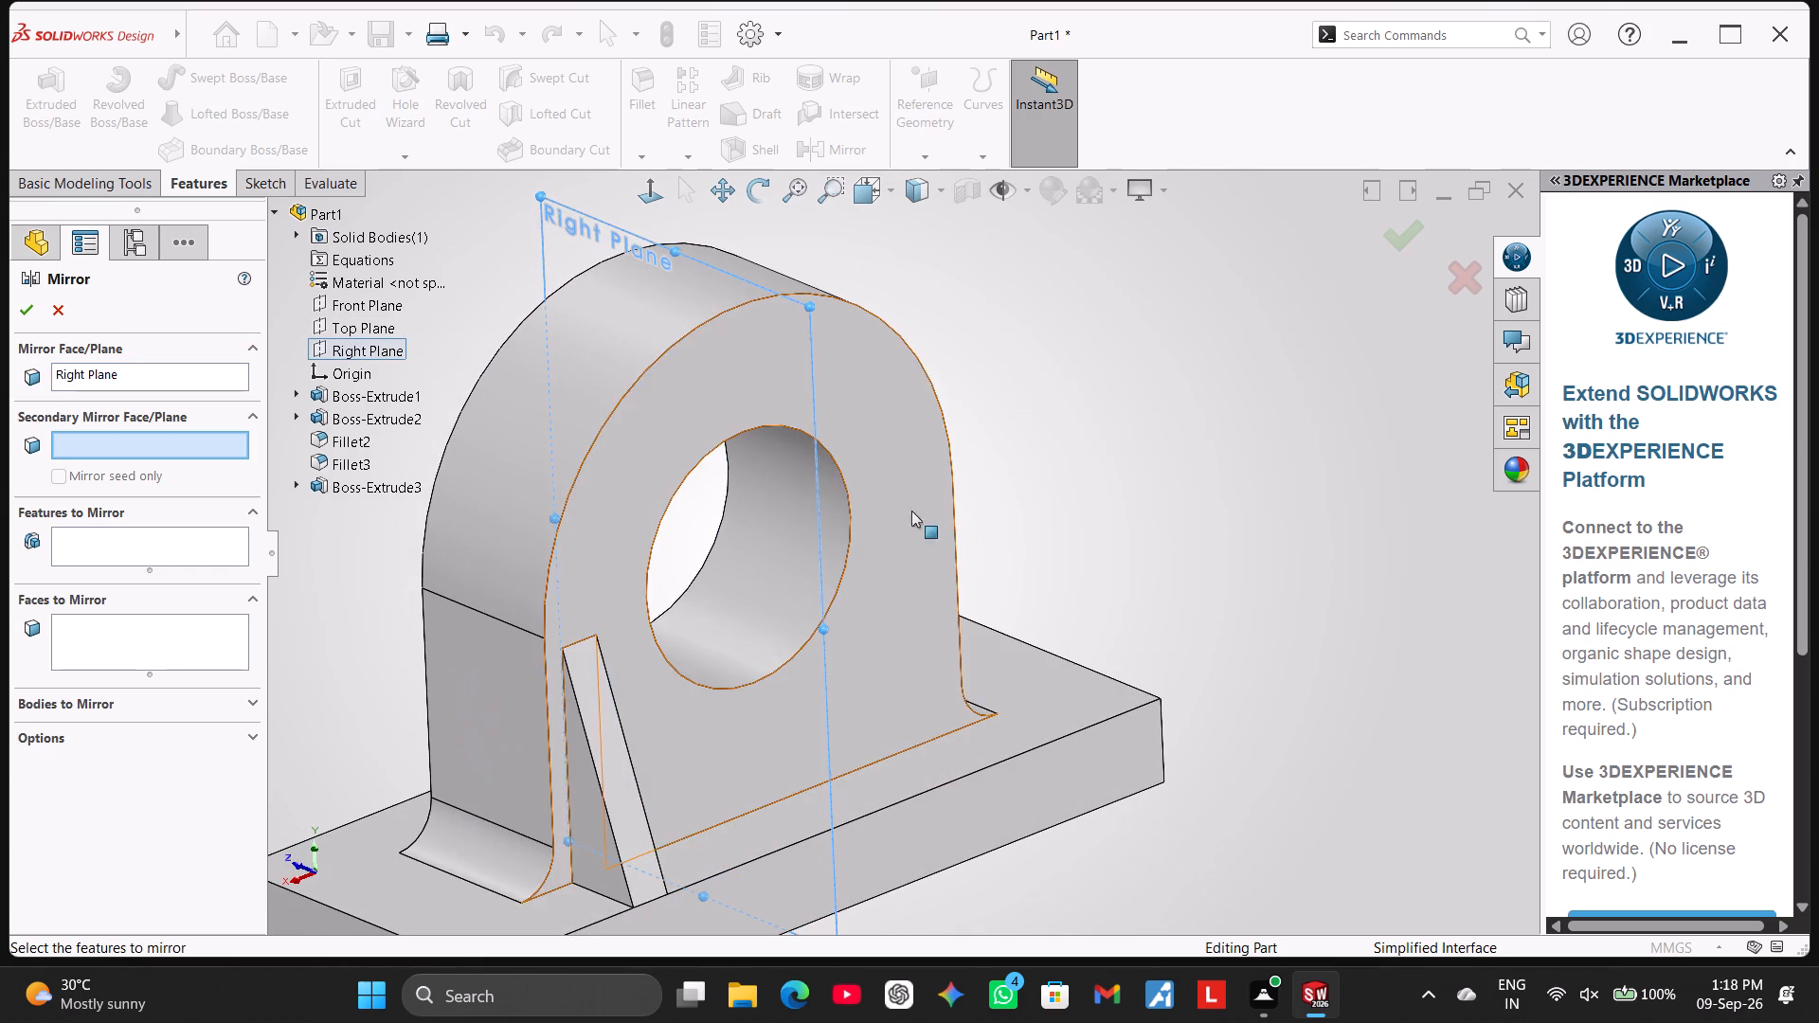
click(612, 745)
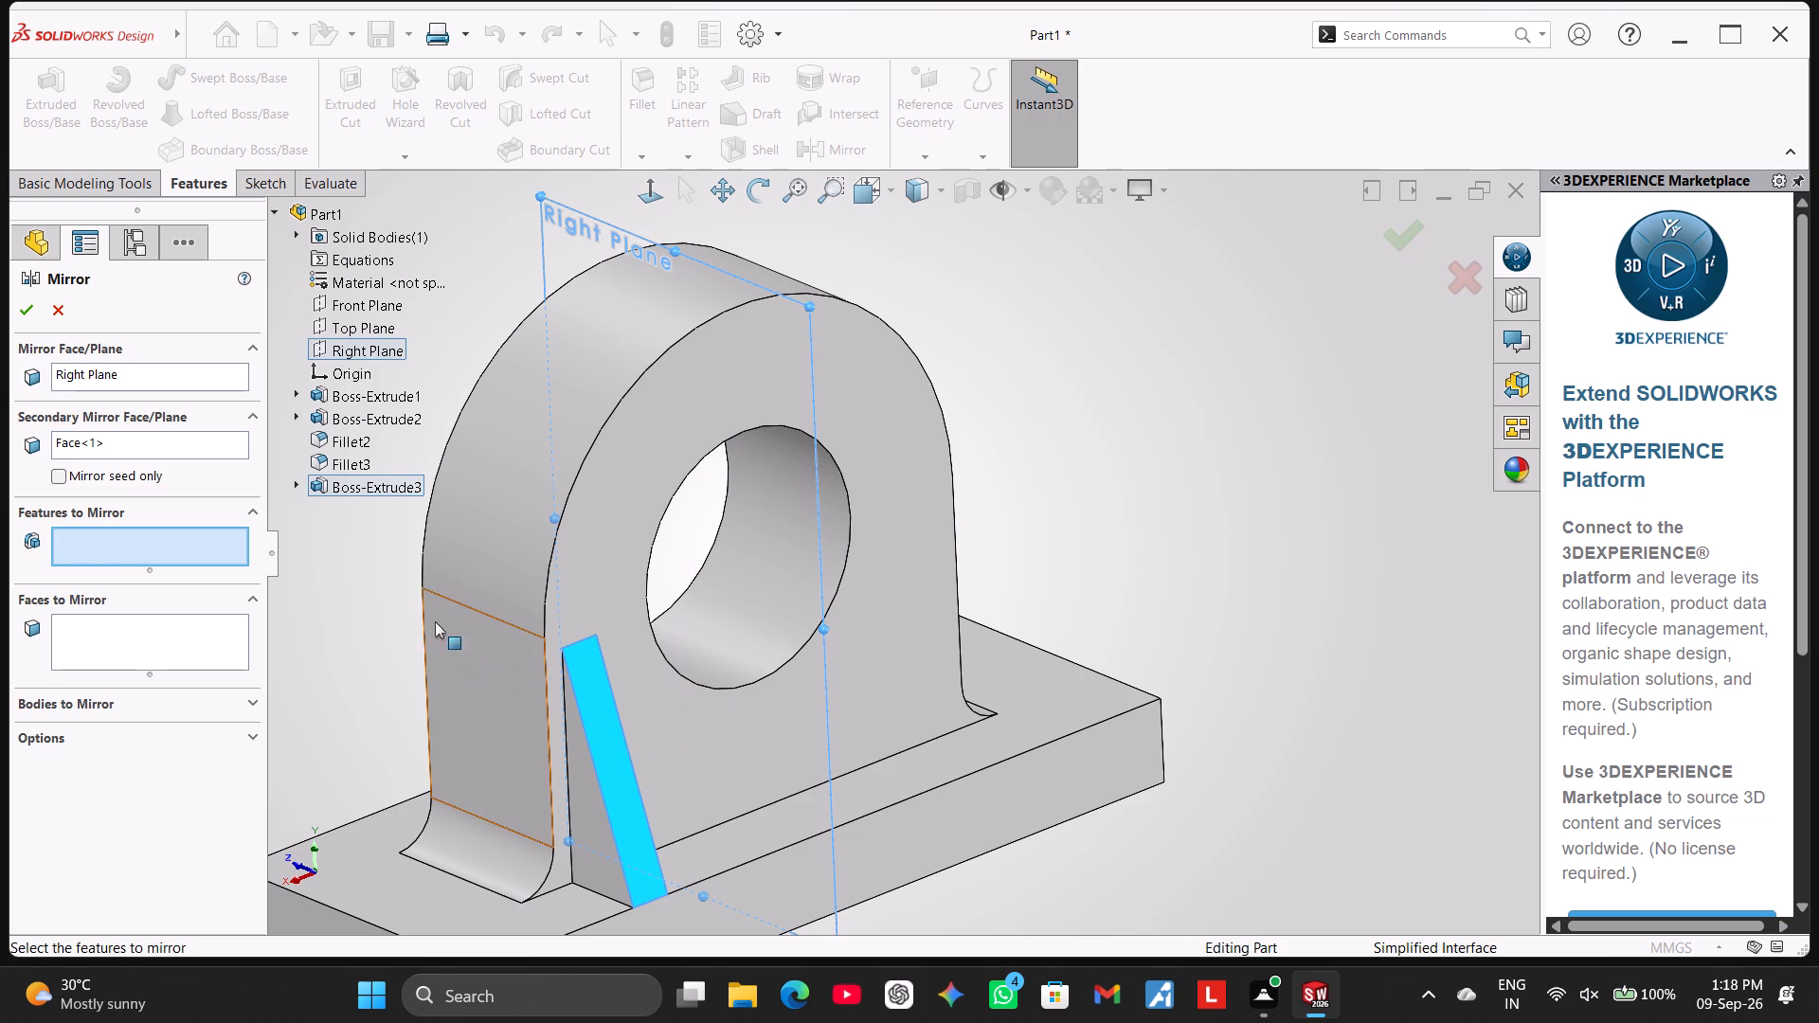
click(365, 482)
click(34, 313)
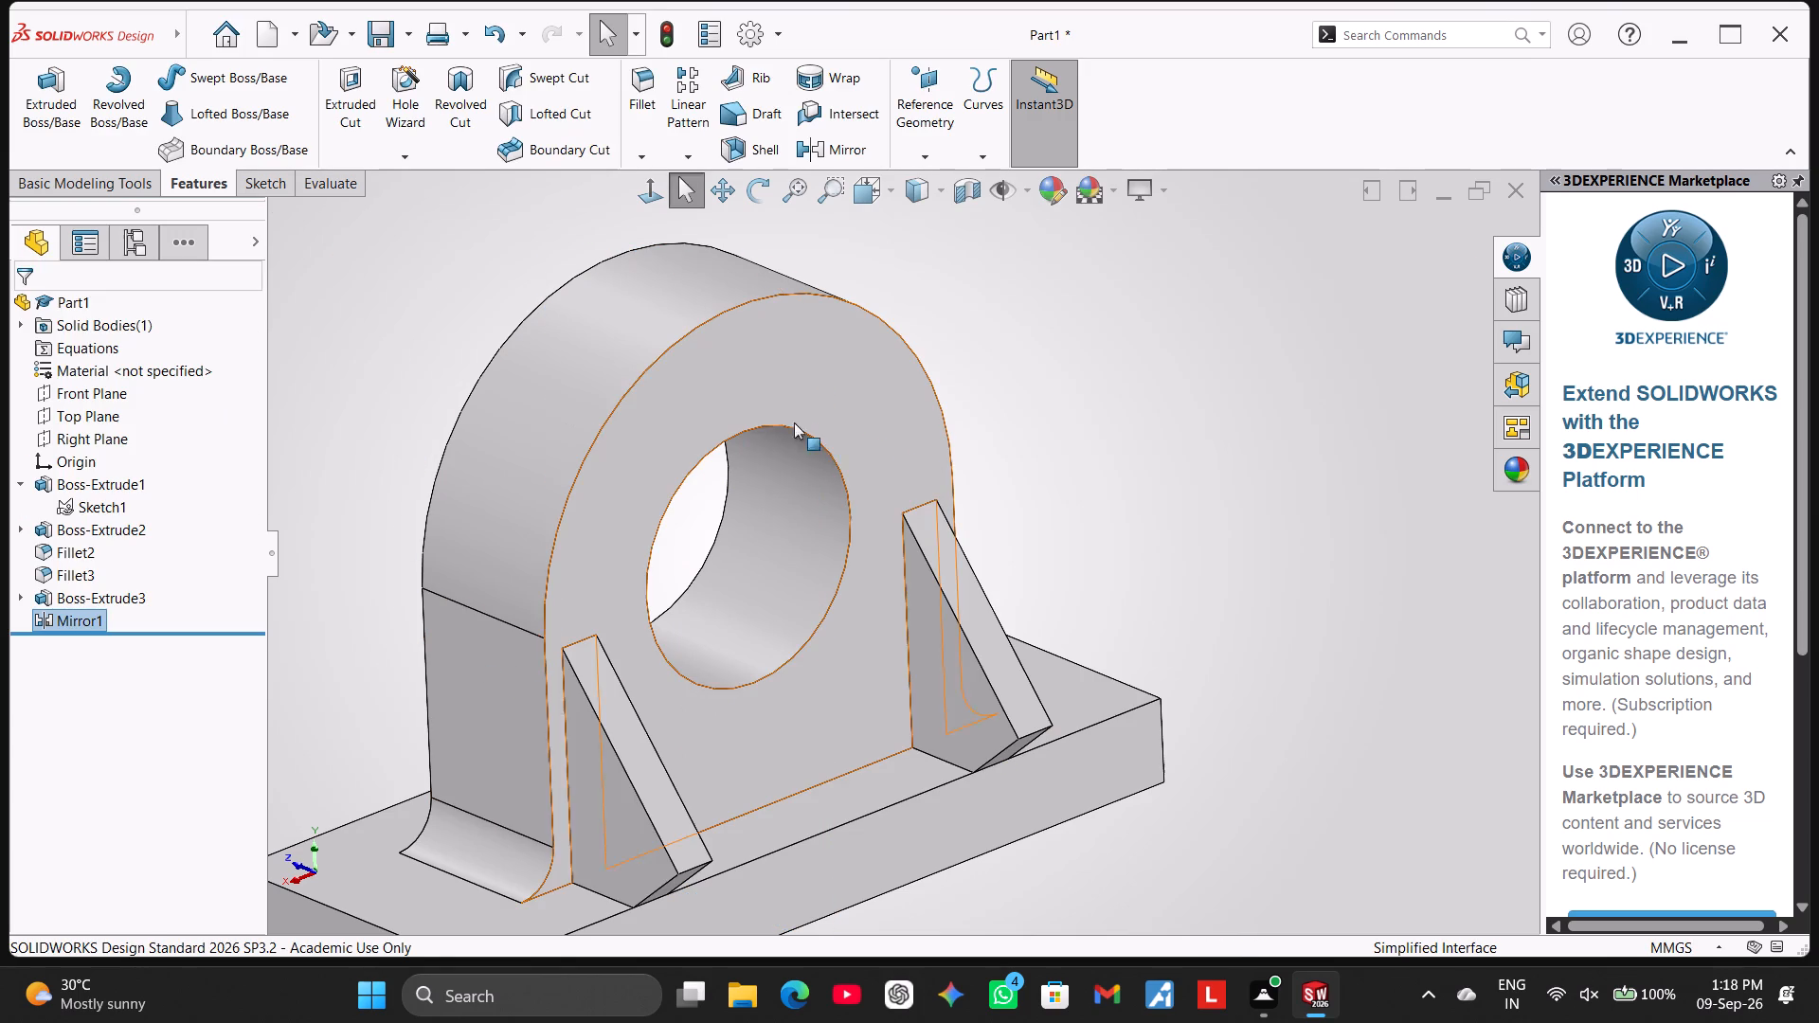
Examine both ribs from several angles and inspect the original rib's triangle sketch against its extrusion.
click(1076, 401)
middle_drag(1077, 401, 1122, 409)
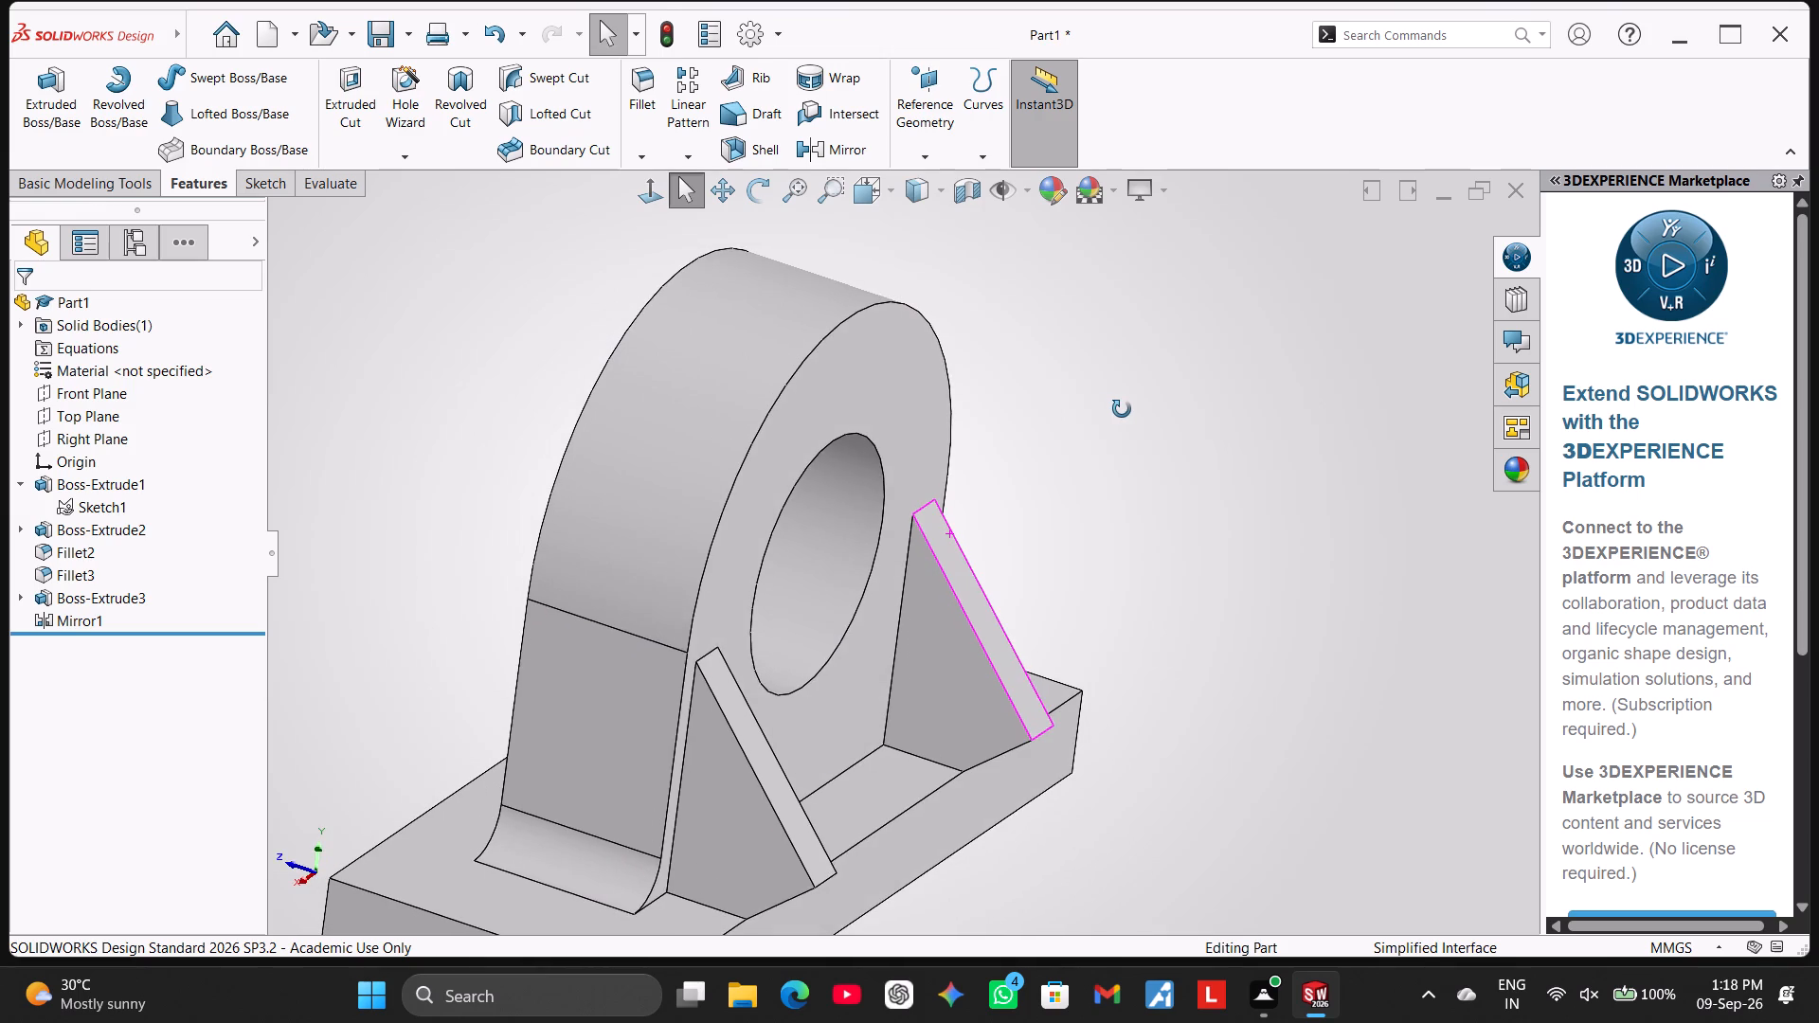
middle_drag(1122, 409, 1176, 344)
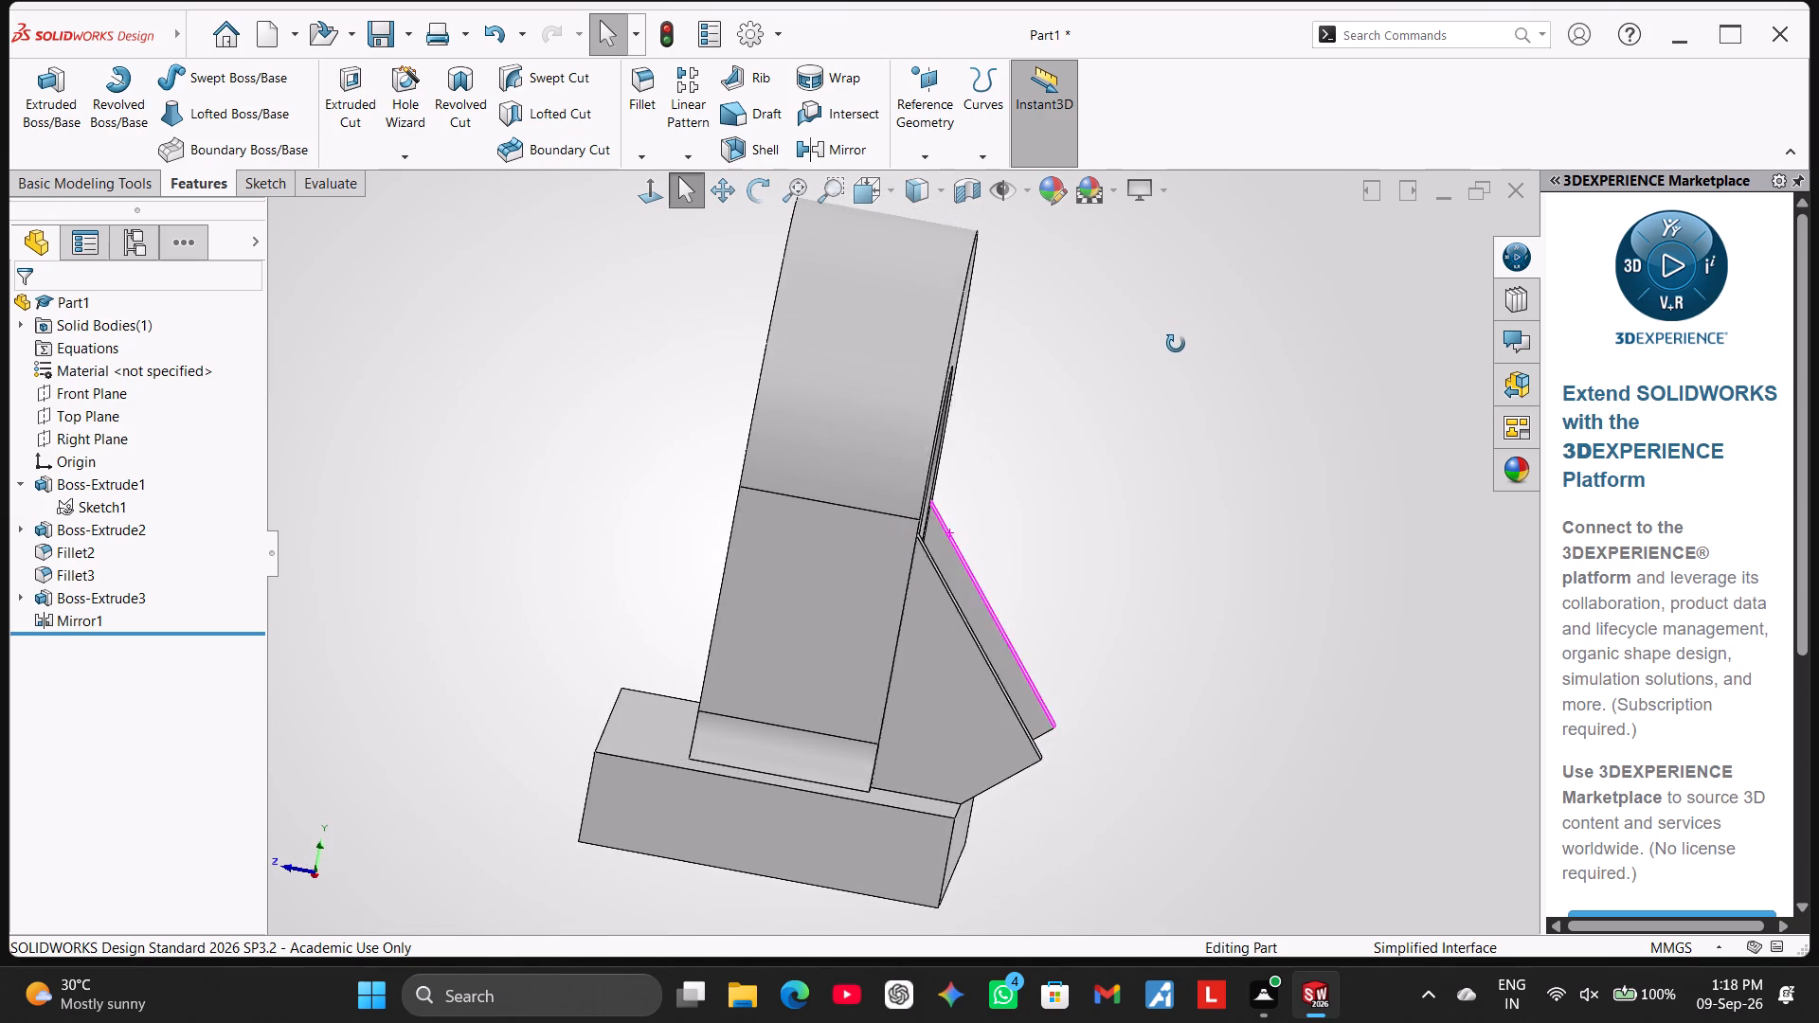
middle_drag(1176, 344, 1170, 346)
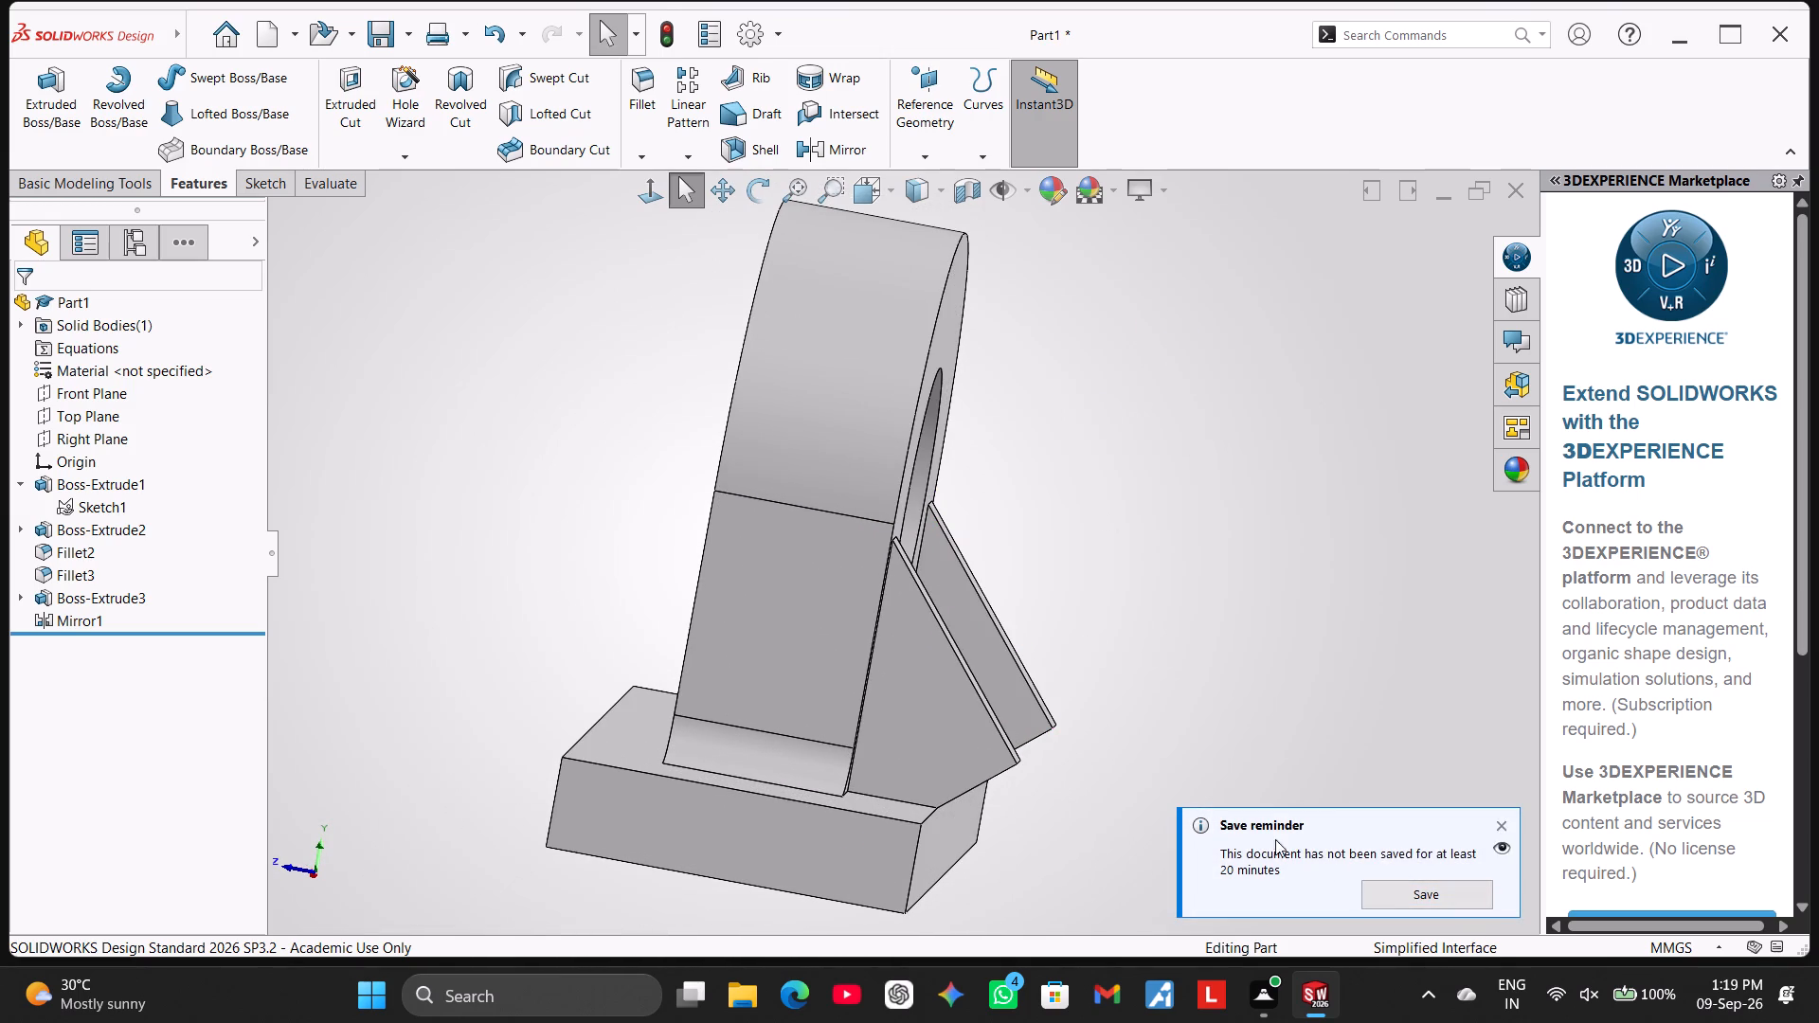
click(80, 595)
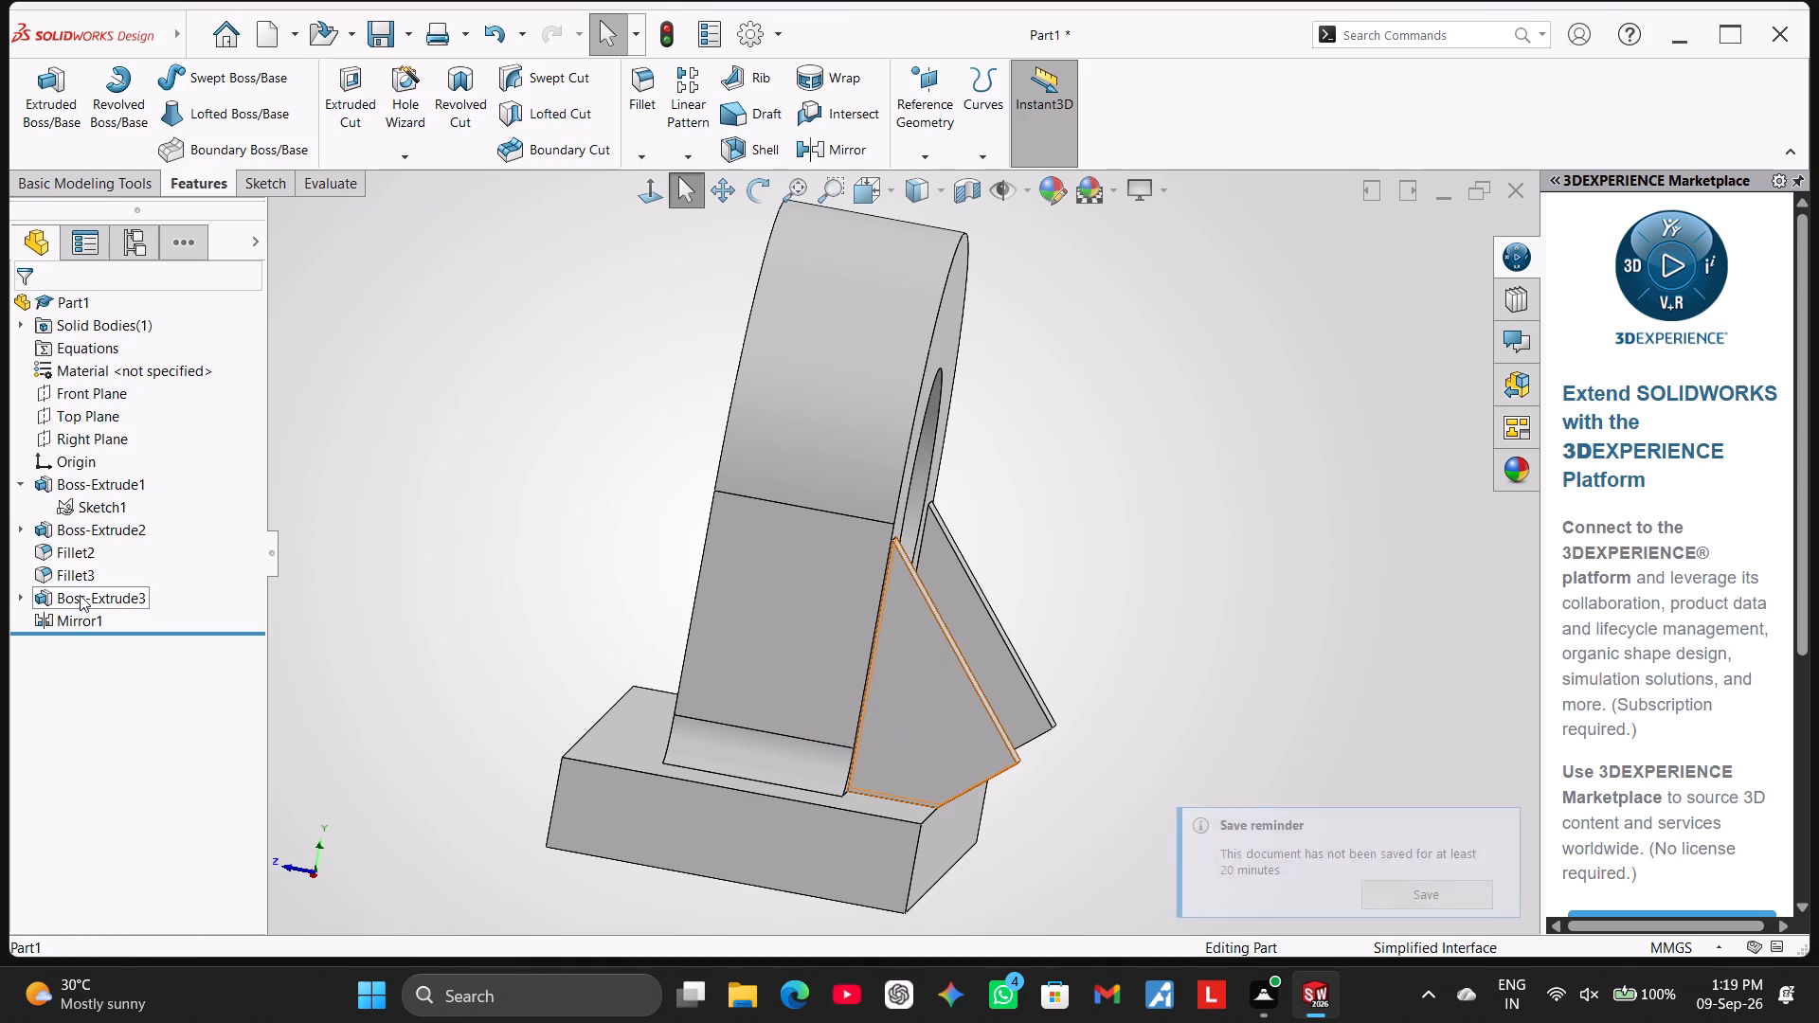
click(25, 596)
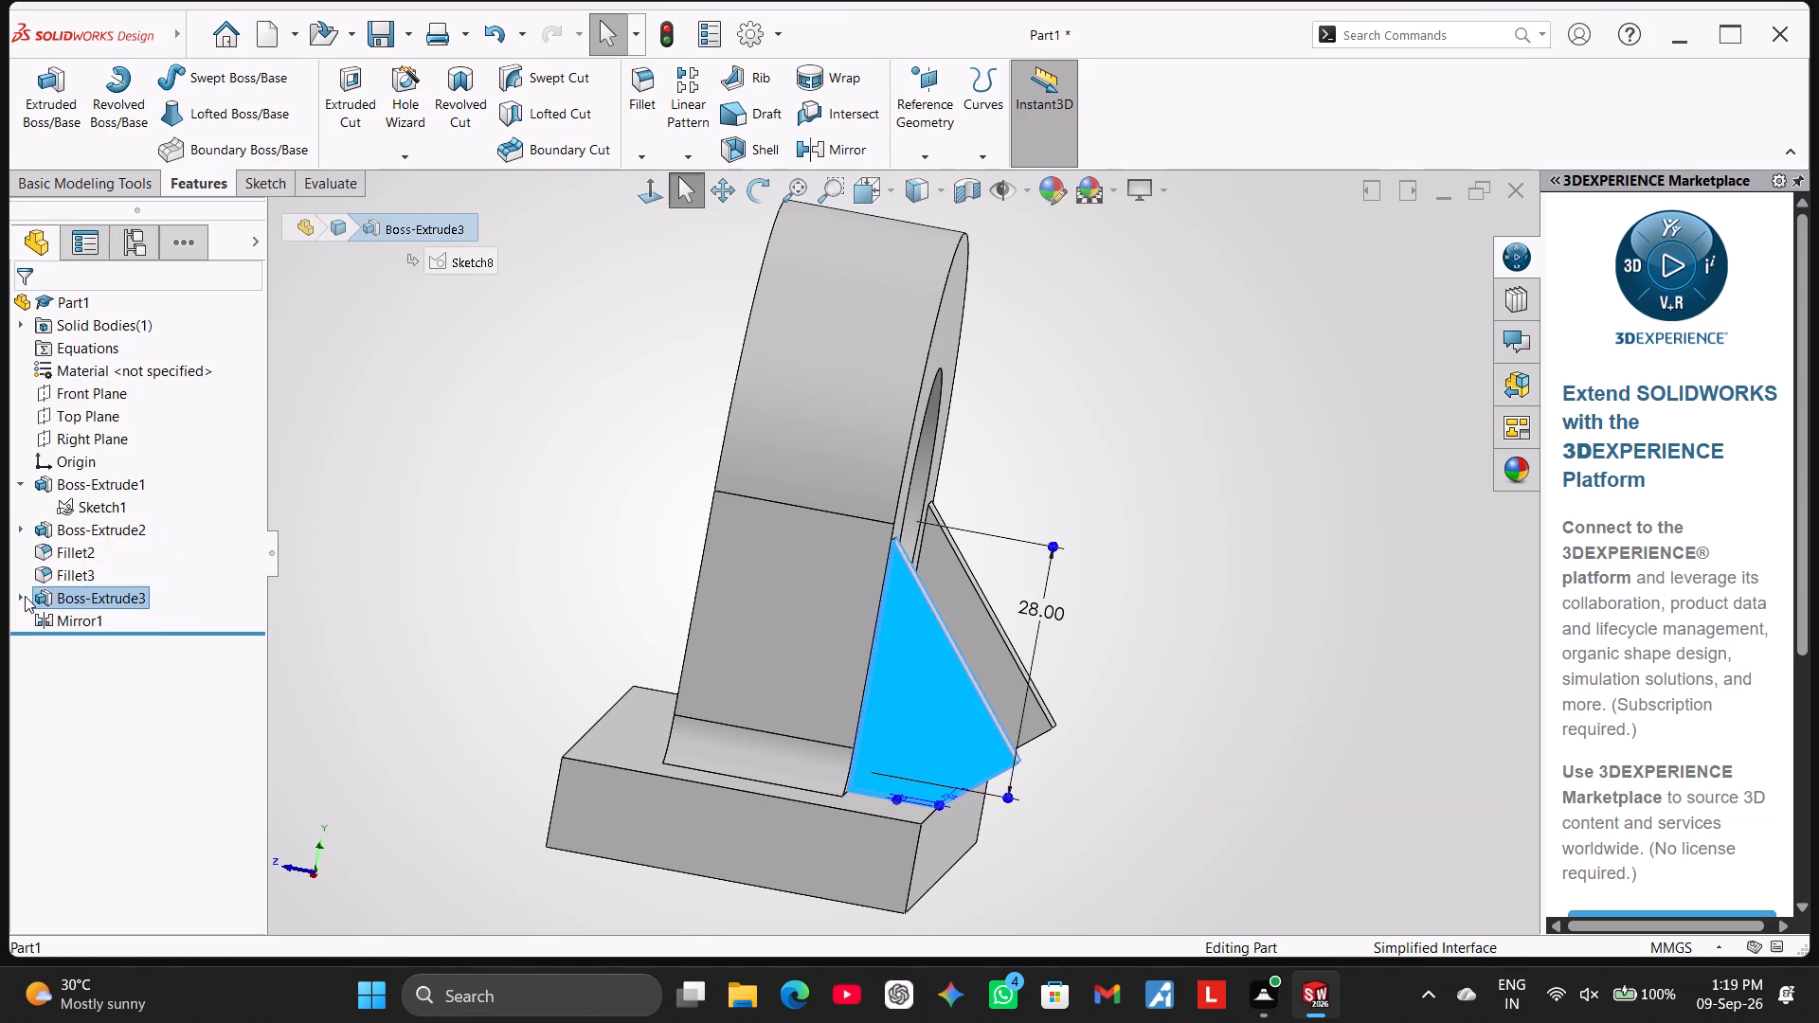
click(73, 614)
click(91, 560)
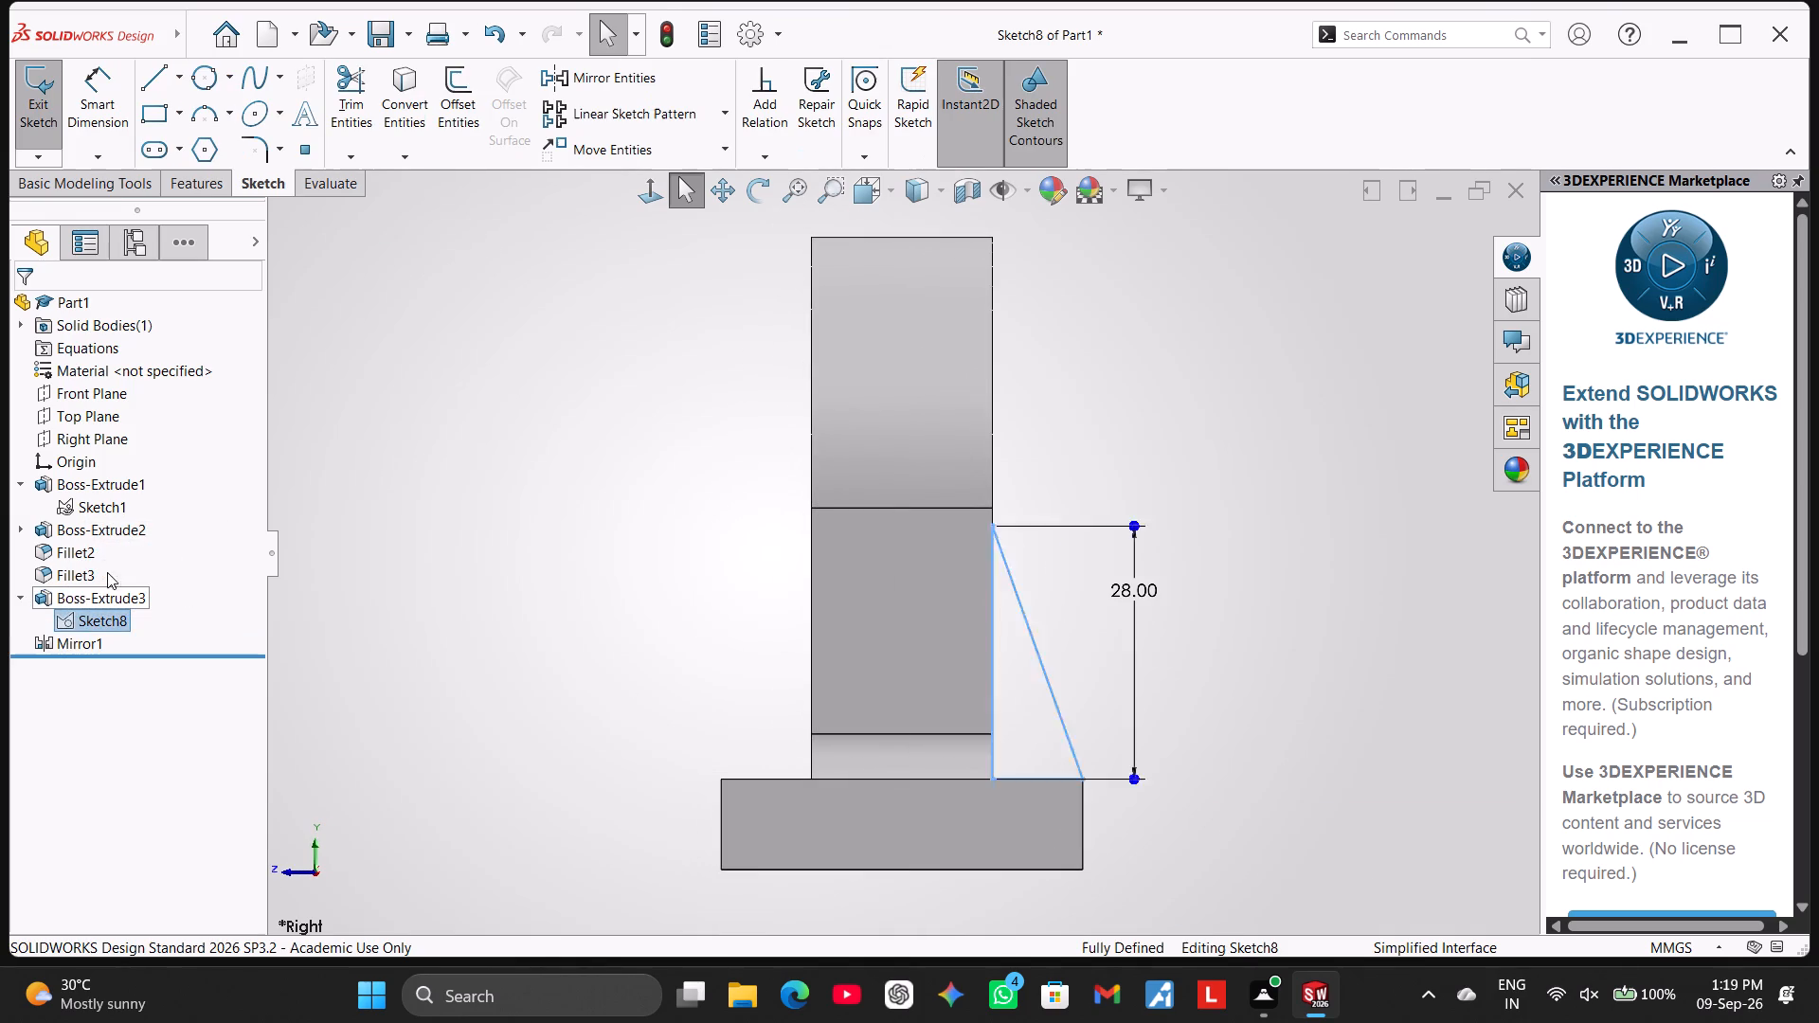
middle_drag(1251, 614, 1183, 655)
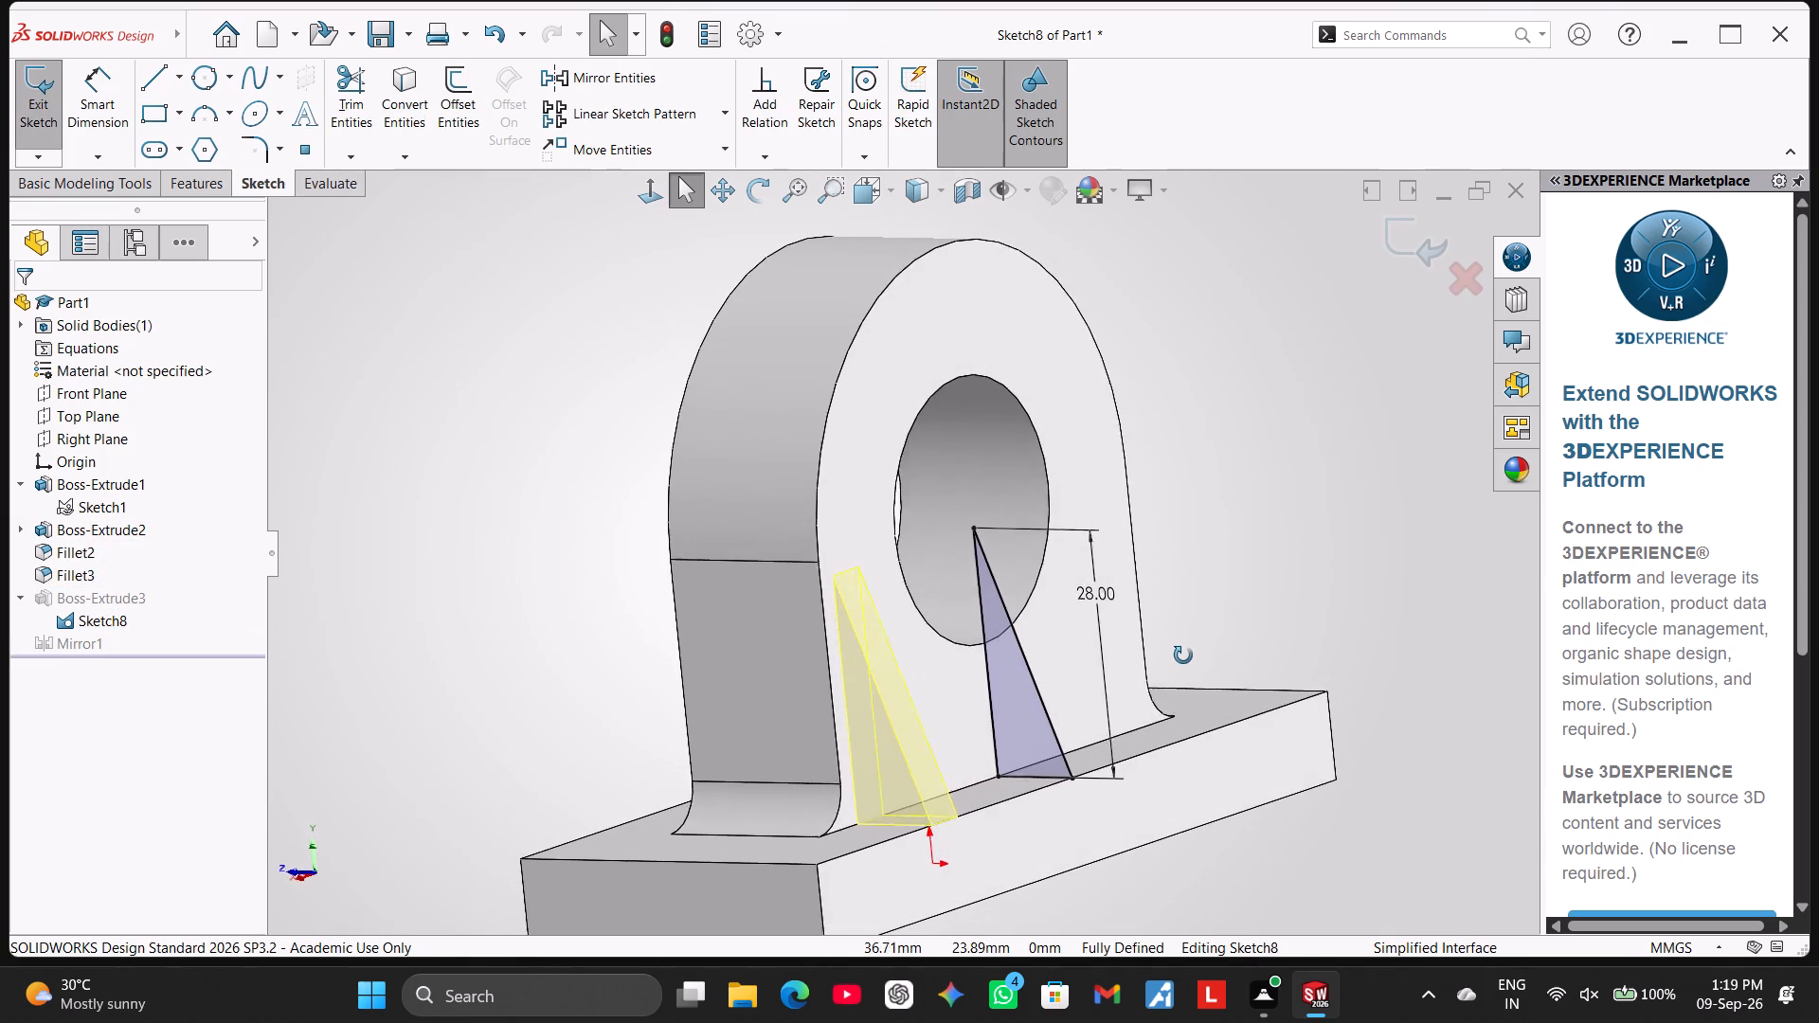
middle_drag(1183, 655, 1208, 641)
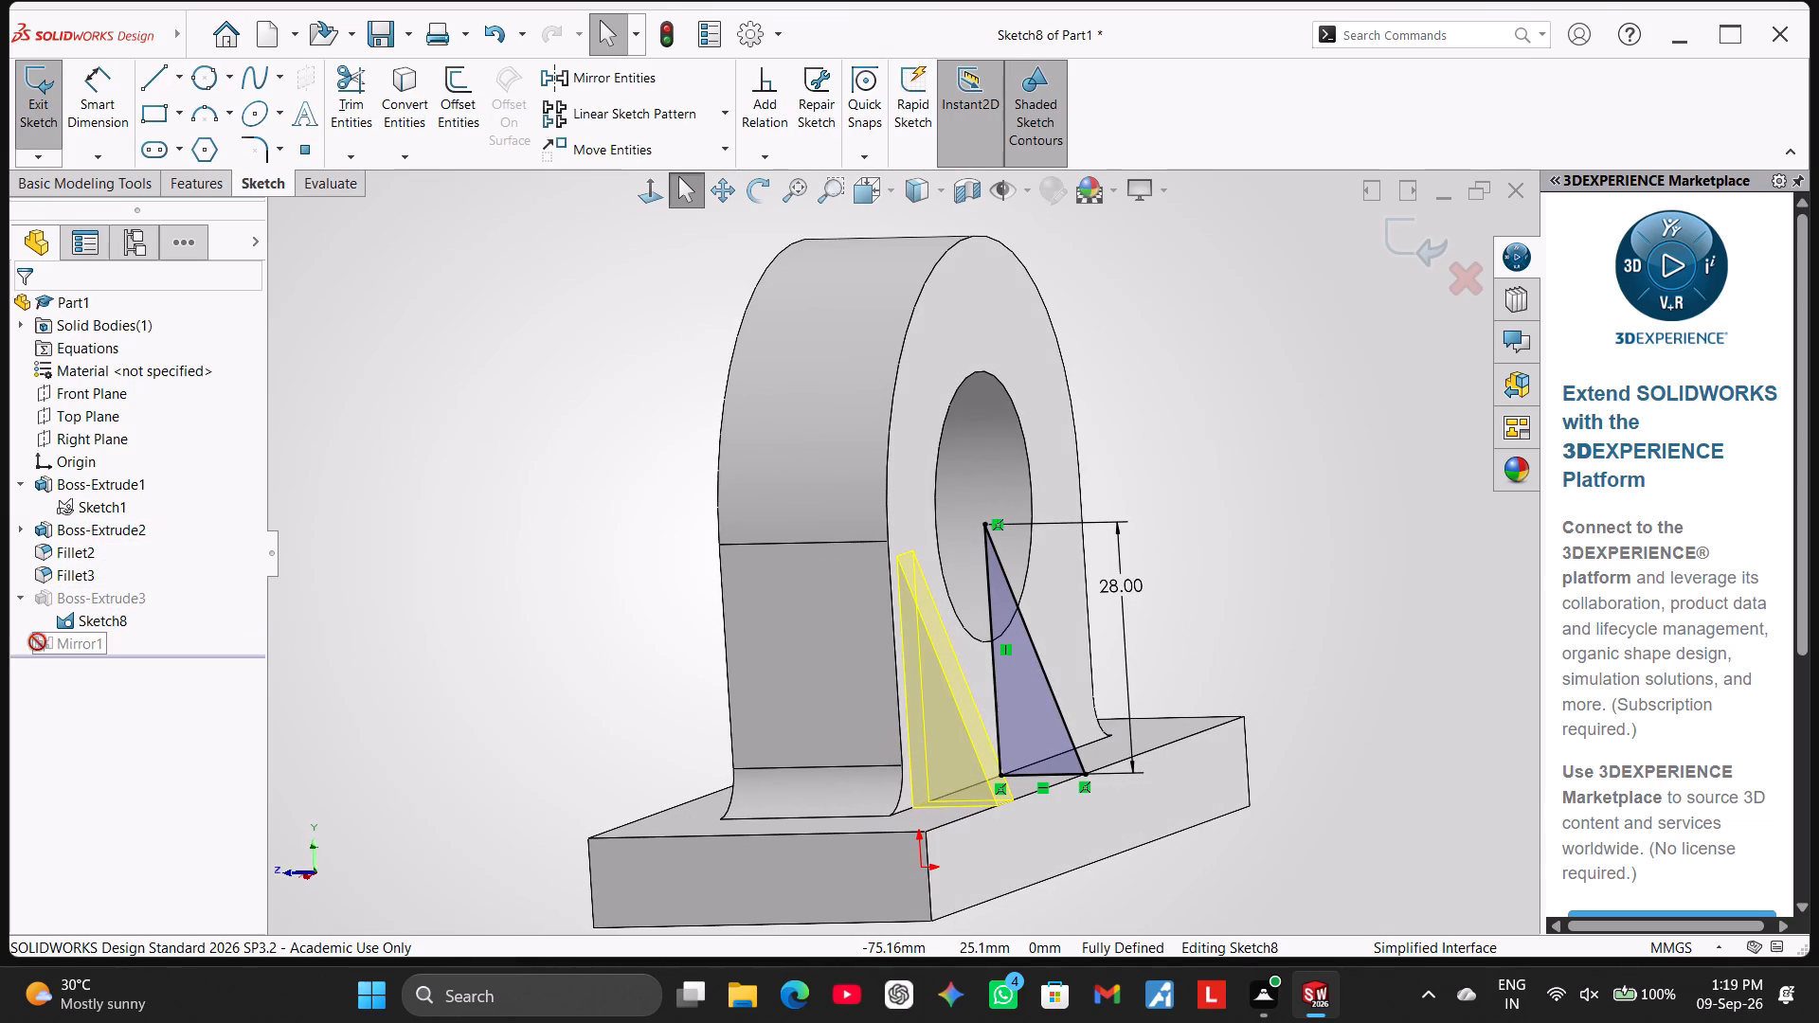
click(21, 595)
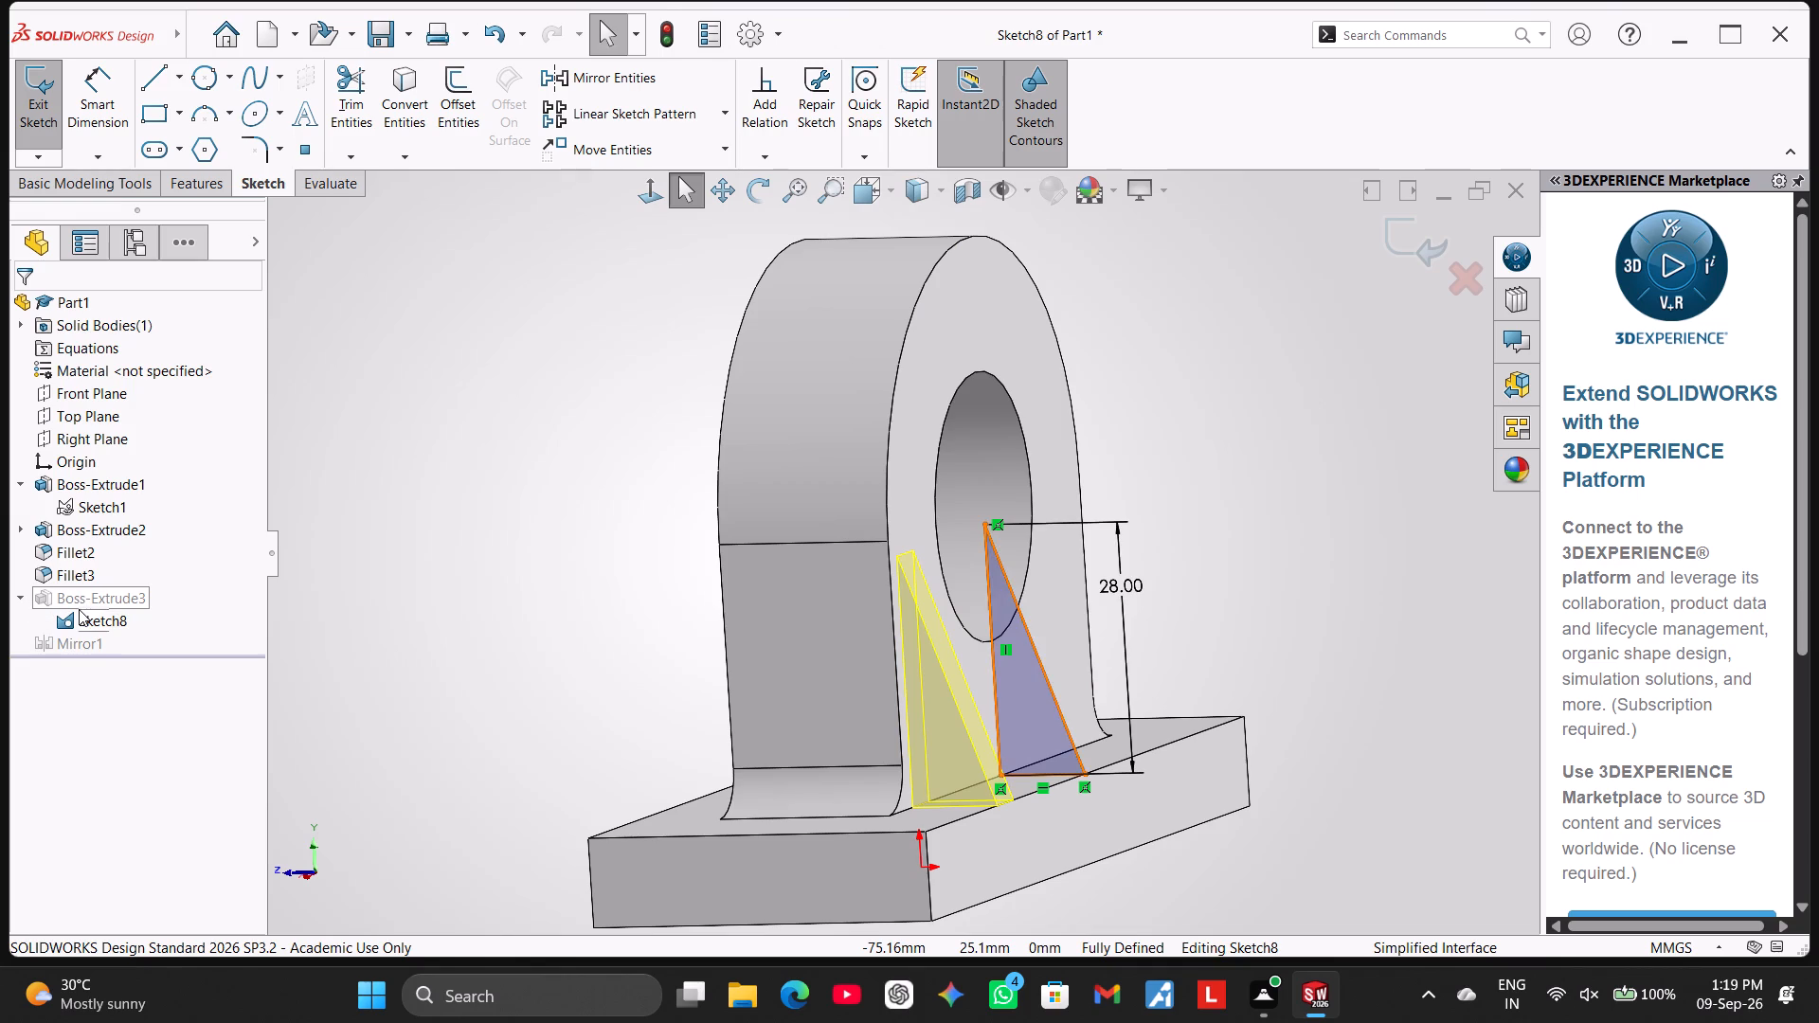
click(35, 103)
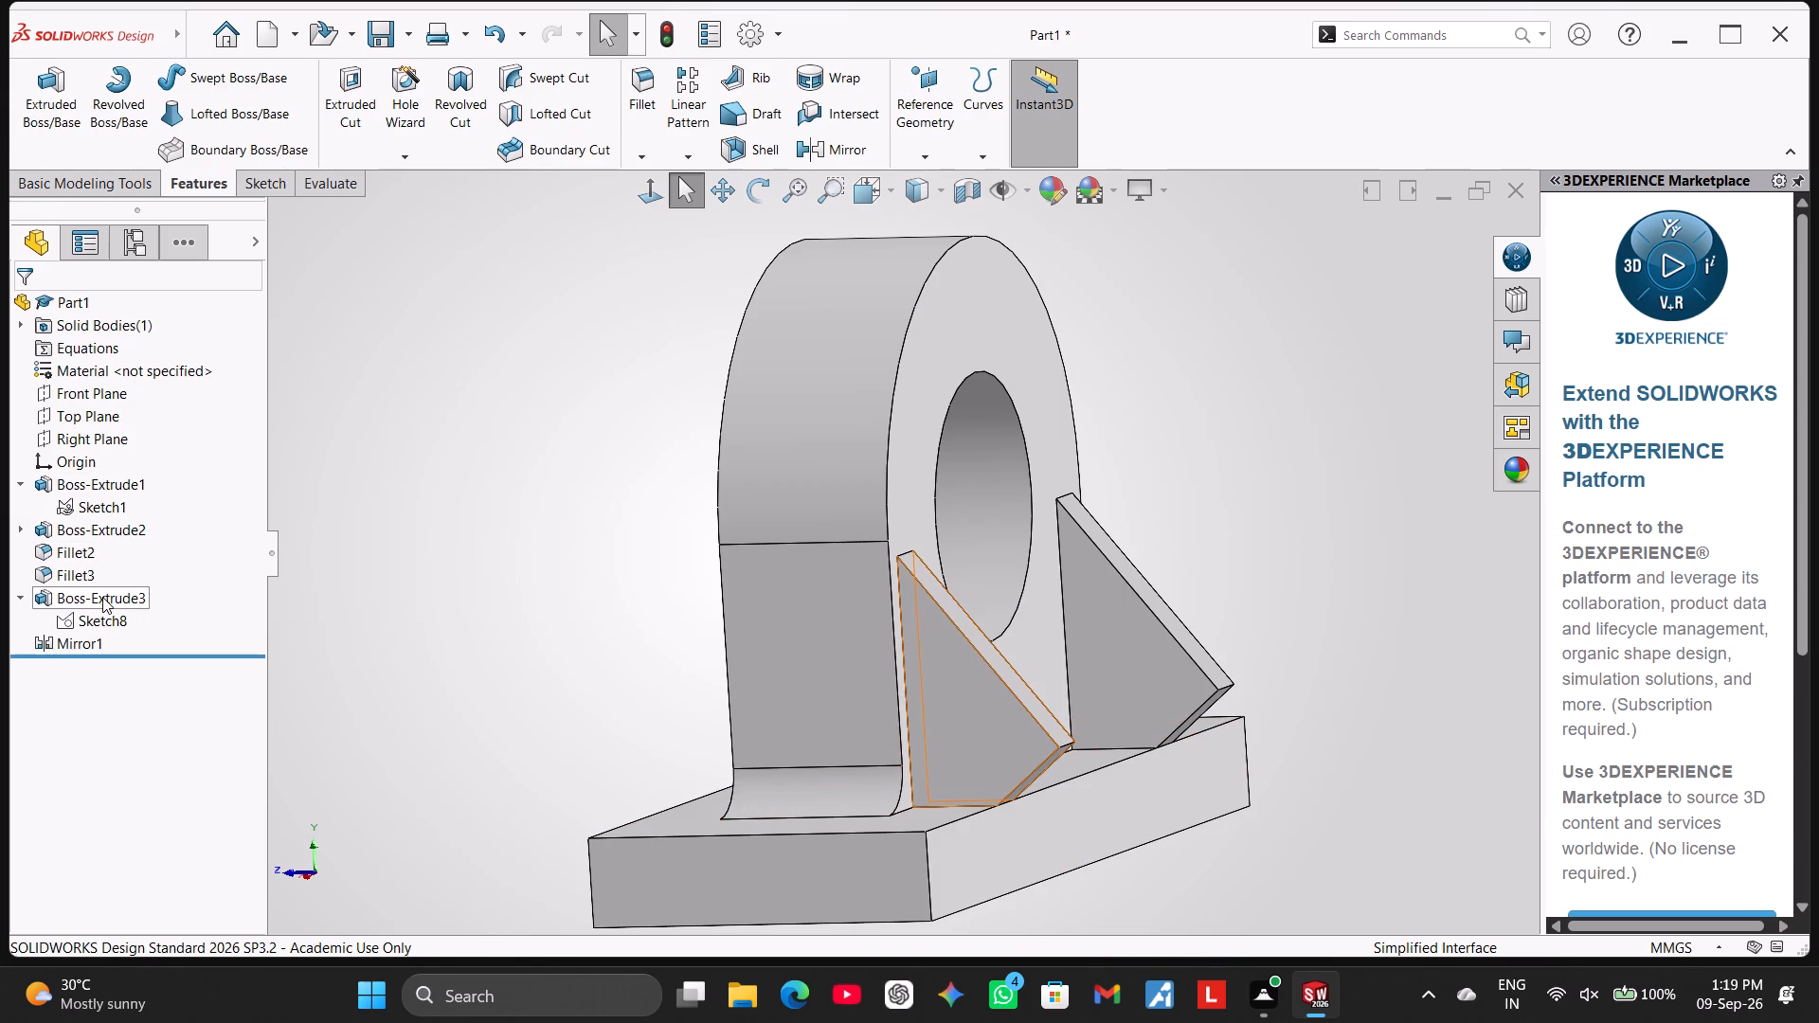
Reopen the original rib's extrusion definition and check its preview against the triangle sketch.
click(102, 597)
click(117, 544)
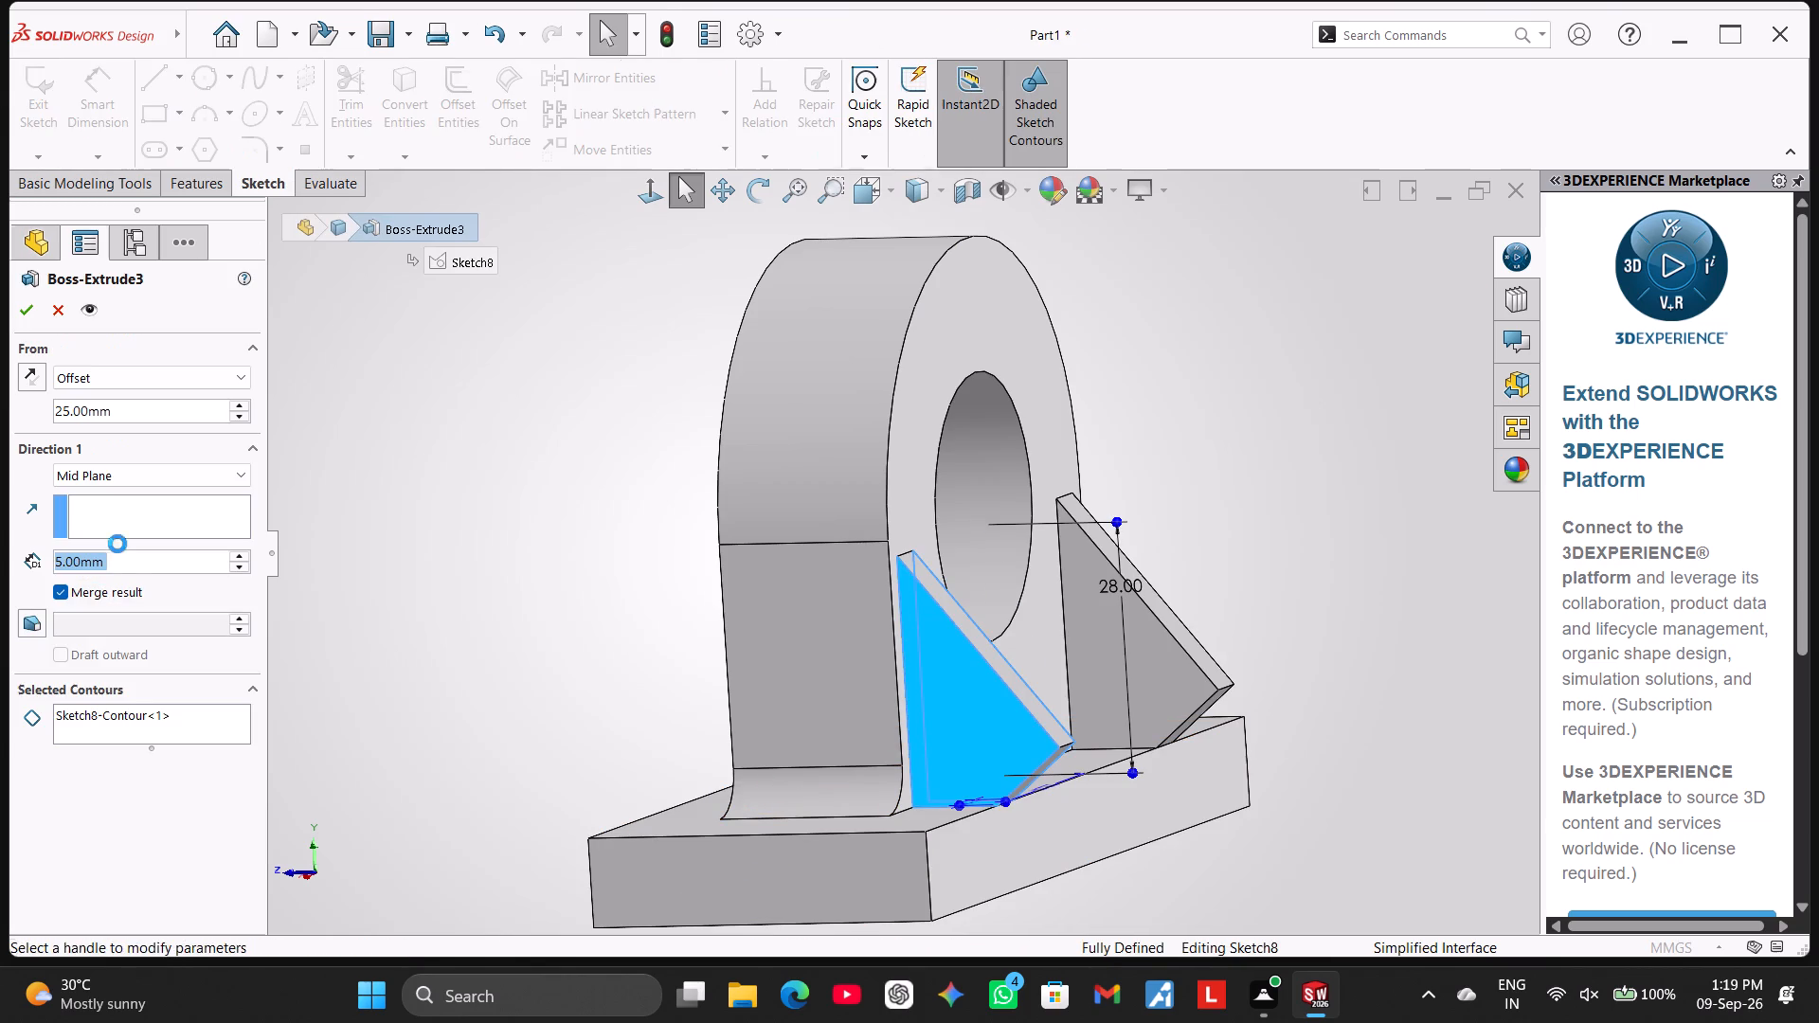
middle_drag(1291, 569, 1309, 555)
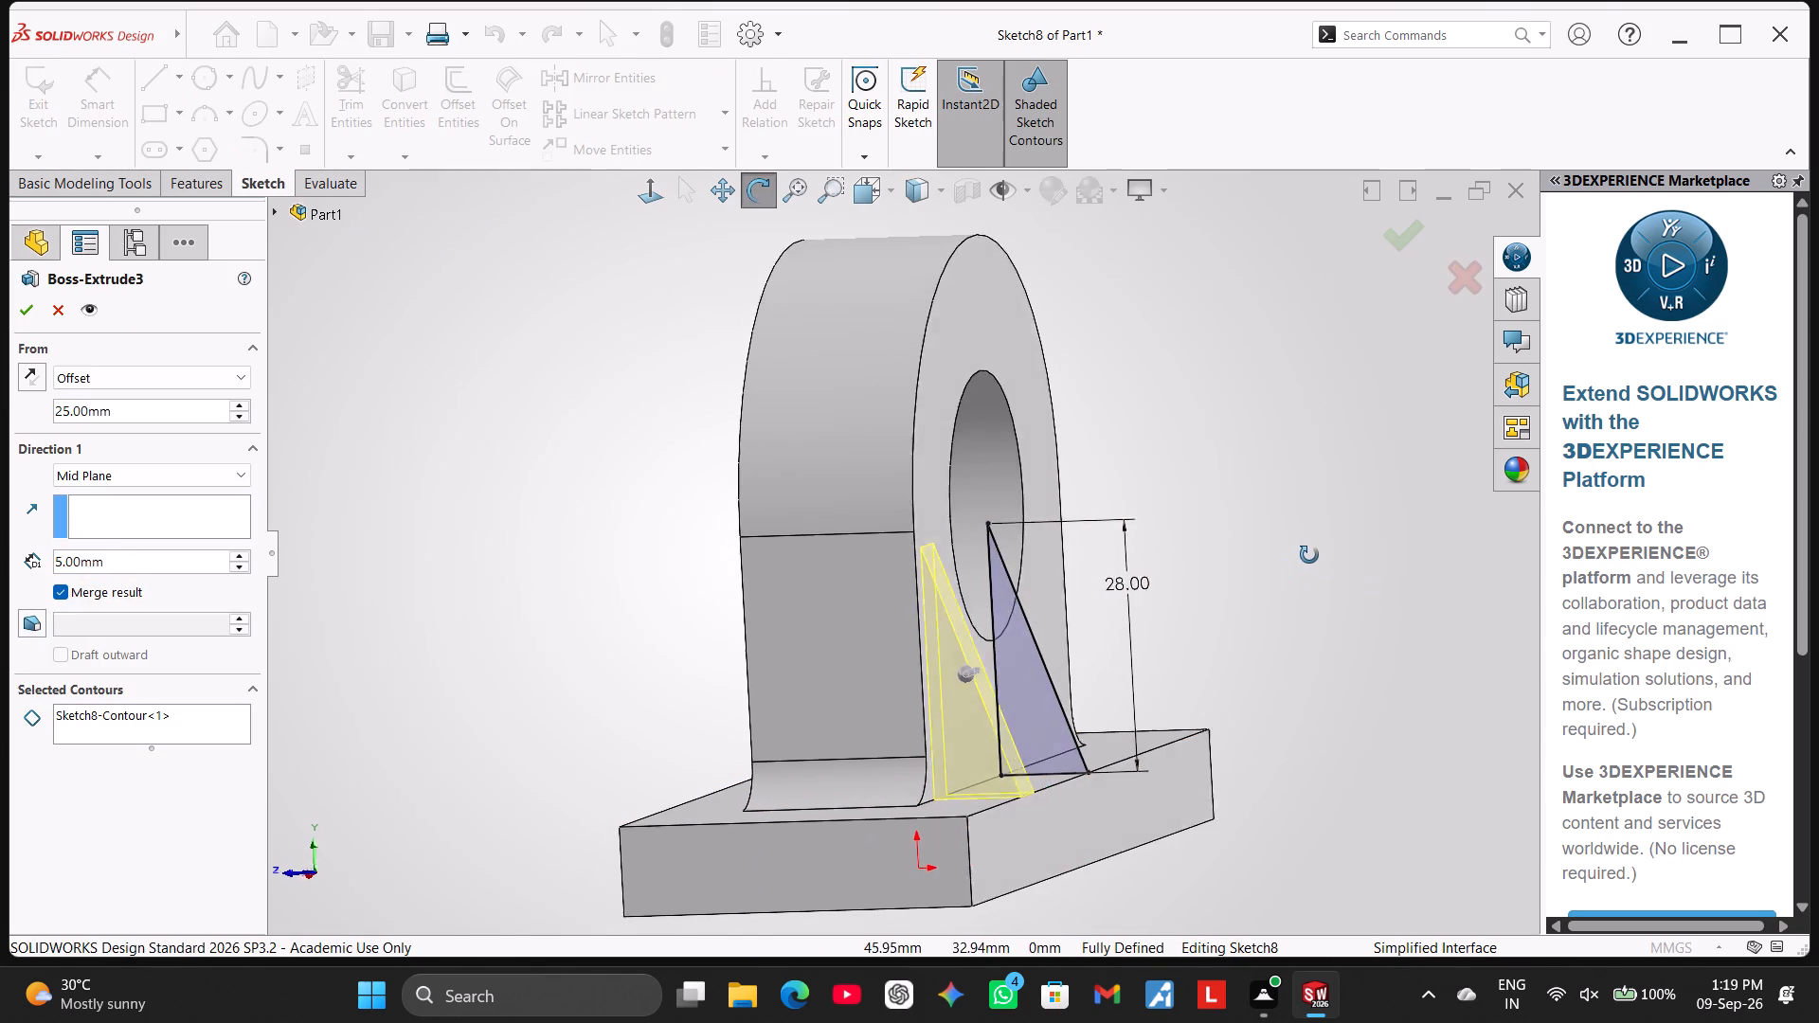
middle_drag(1309, 555, 1324, 544)
click(36, 315)
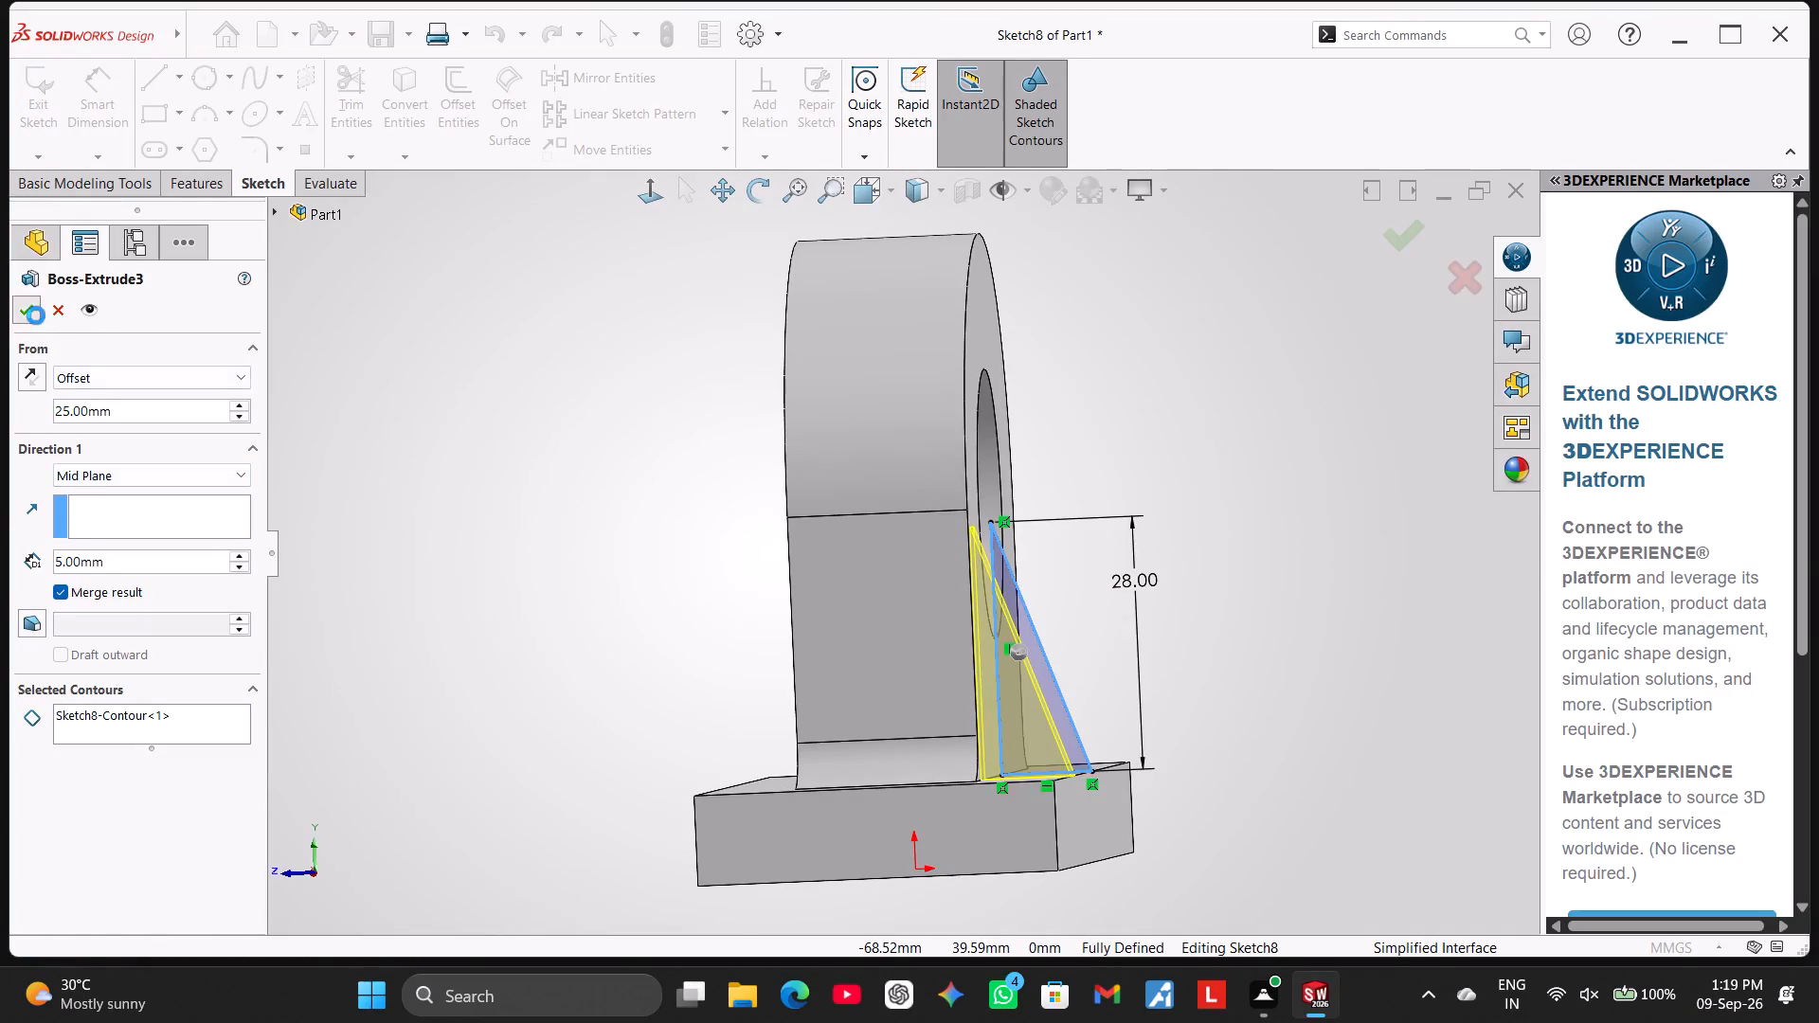
Undo the rib mirror that used a secondary mirror face.
click(360, 541)
middle_drag(375, 539, 326, 591)
key(ctrl+z)
click(320, 590)
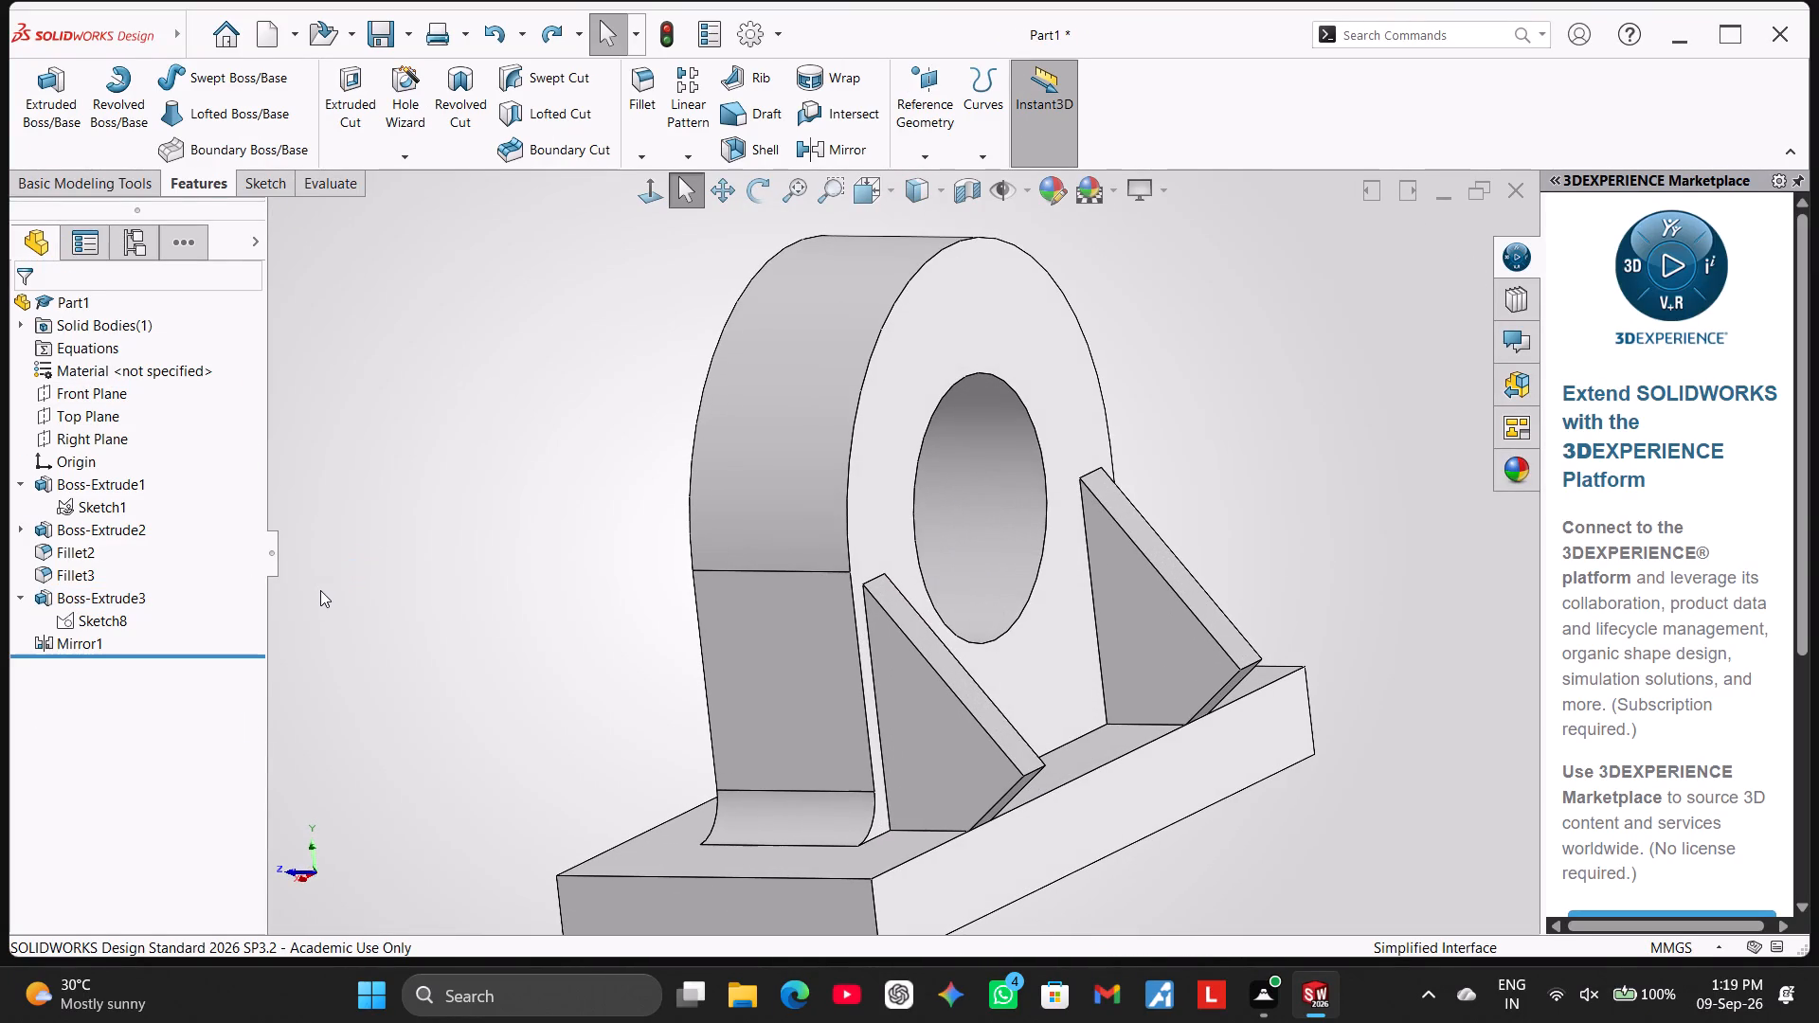
key(ctrl+z)
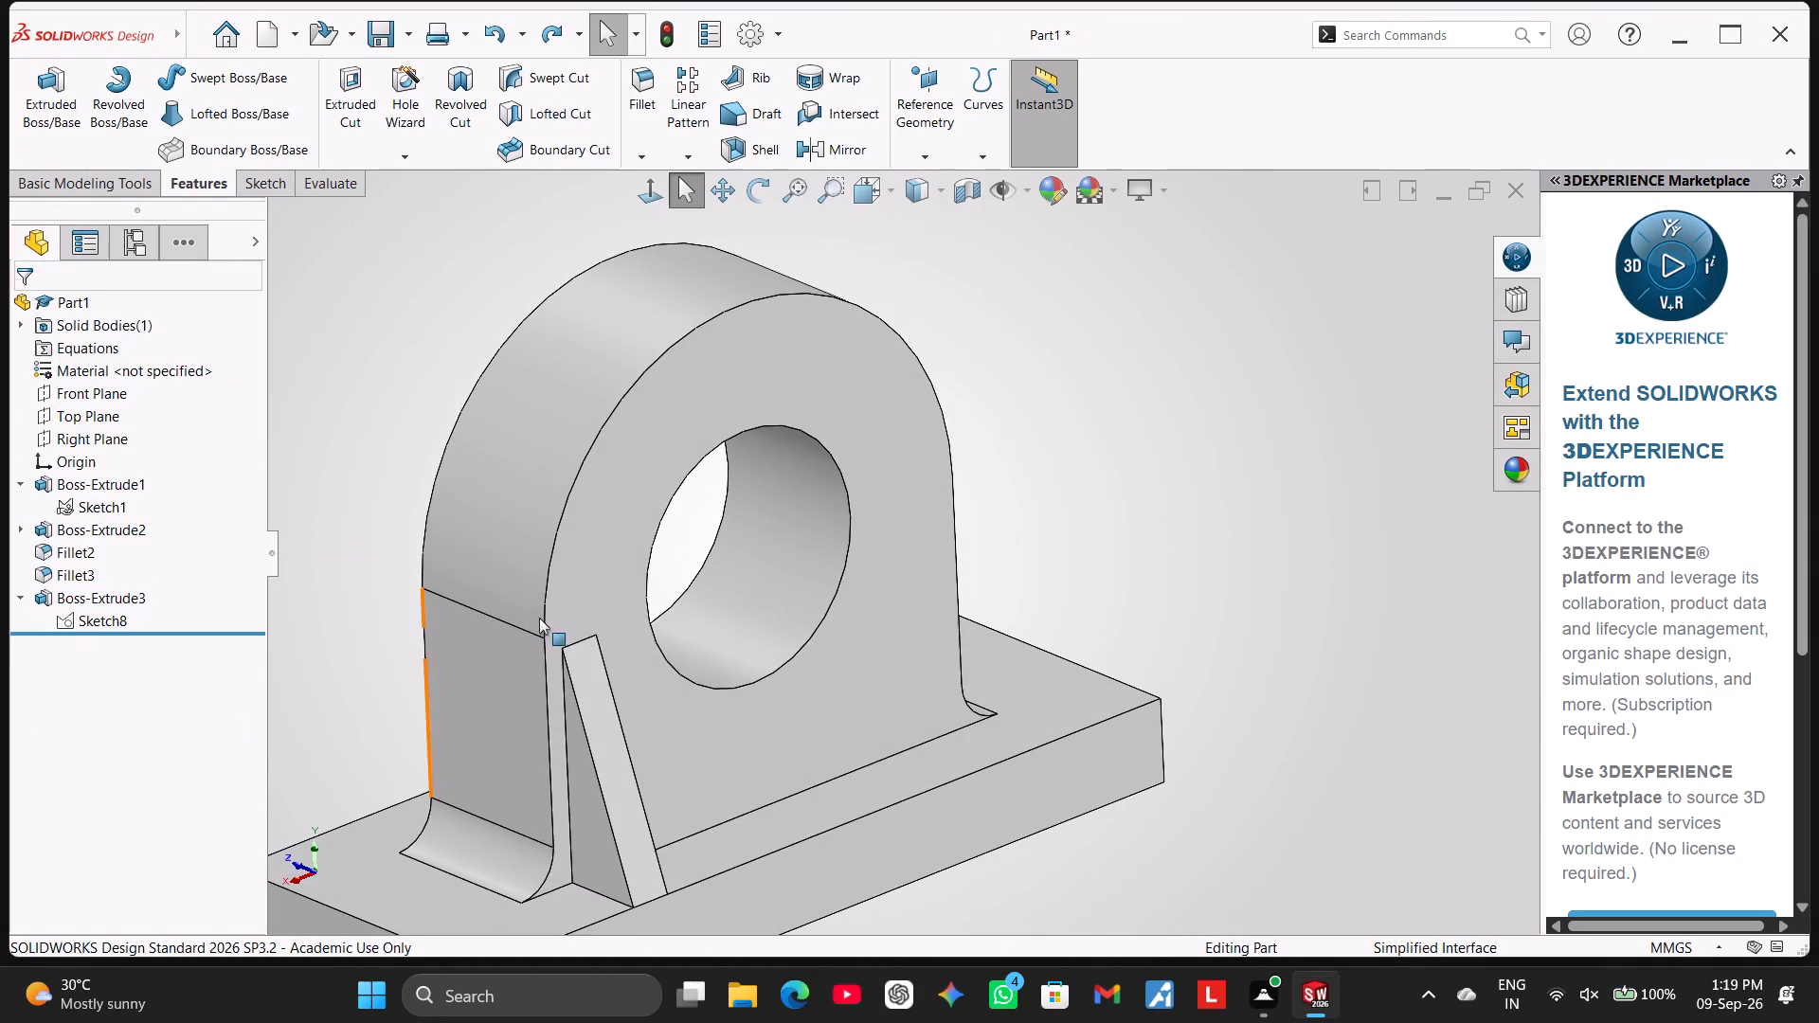
Mirror the triangular rib extrusion about the Right Plane, with no secondary mirror face.
middle_drag(1159, 457, 1193, 433)
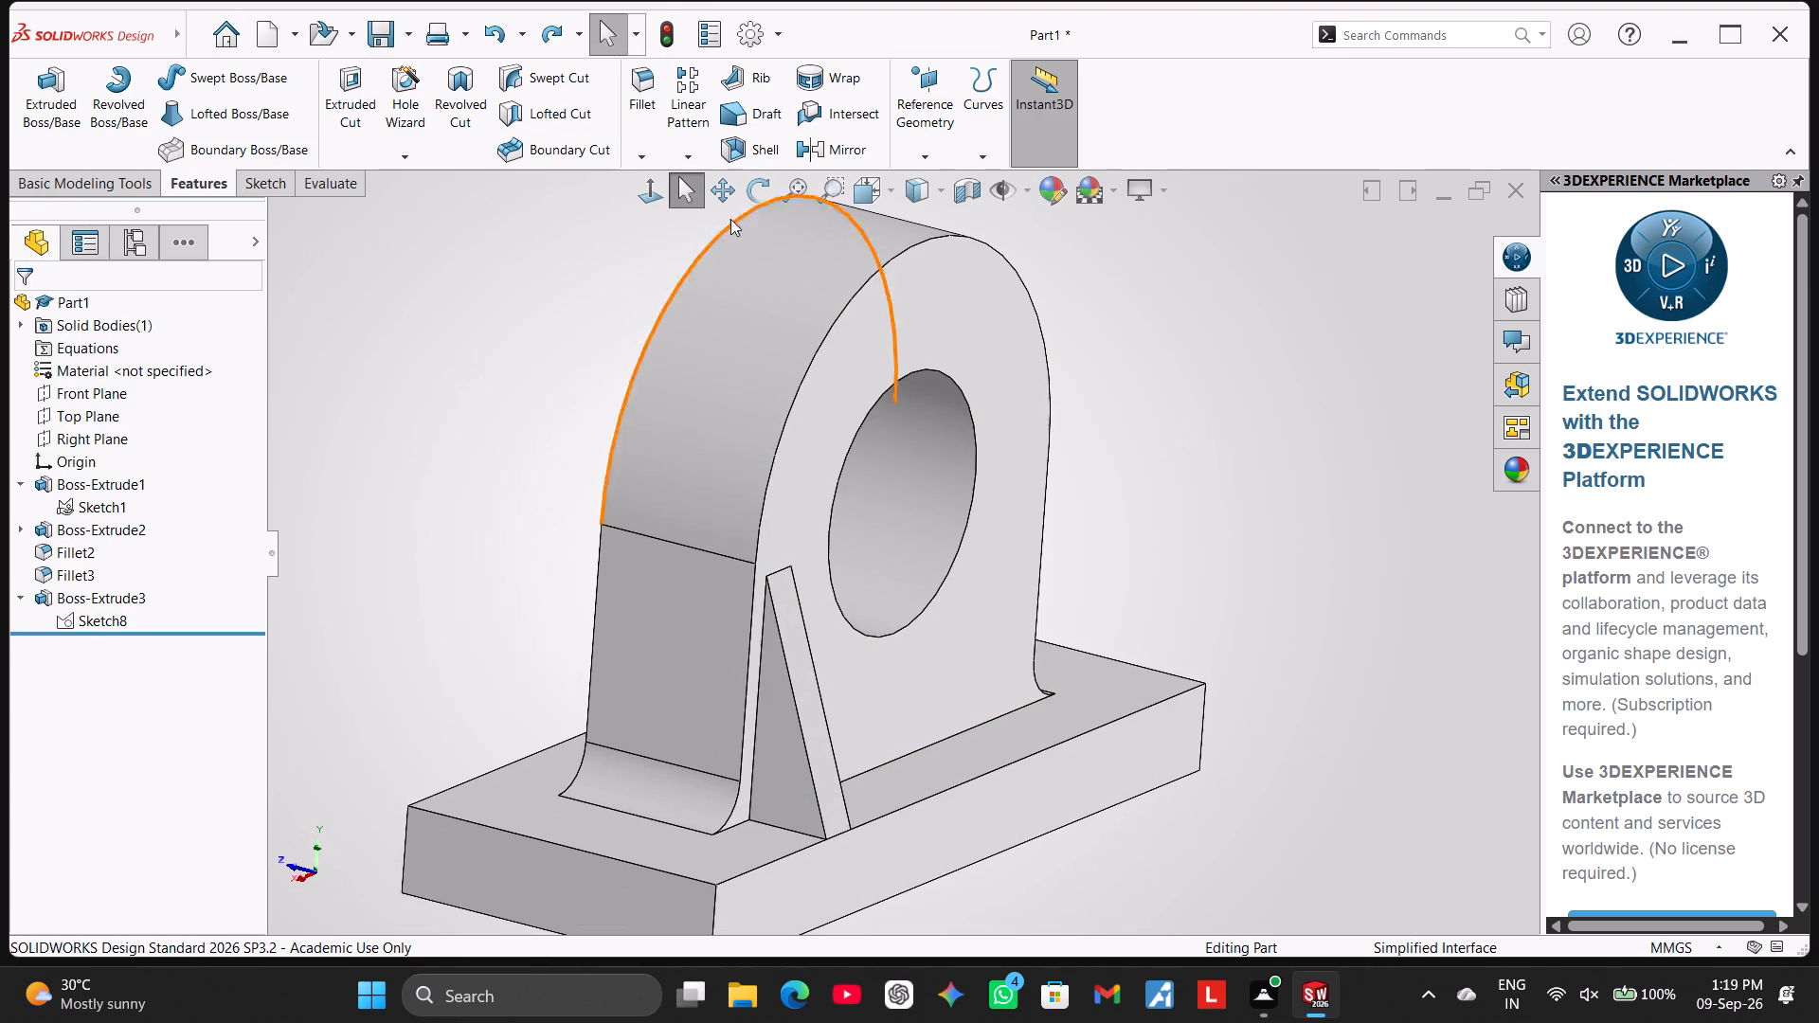
click(853, 156)
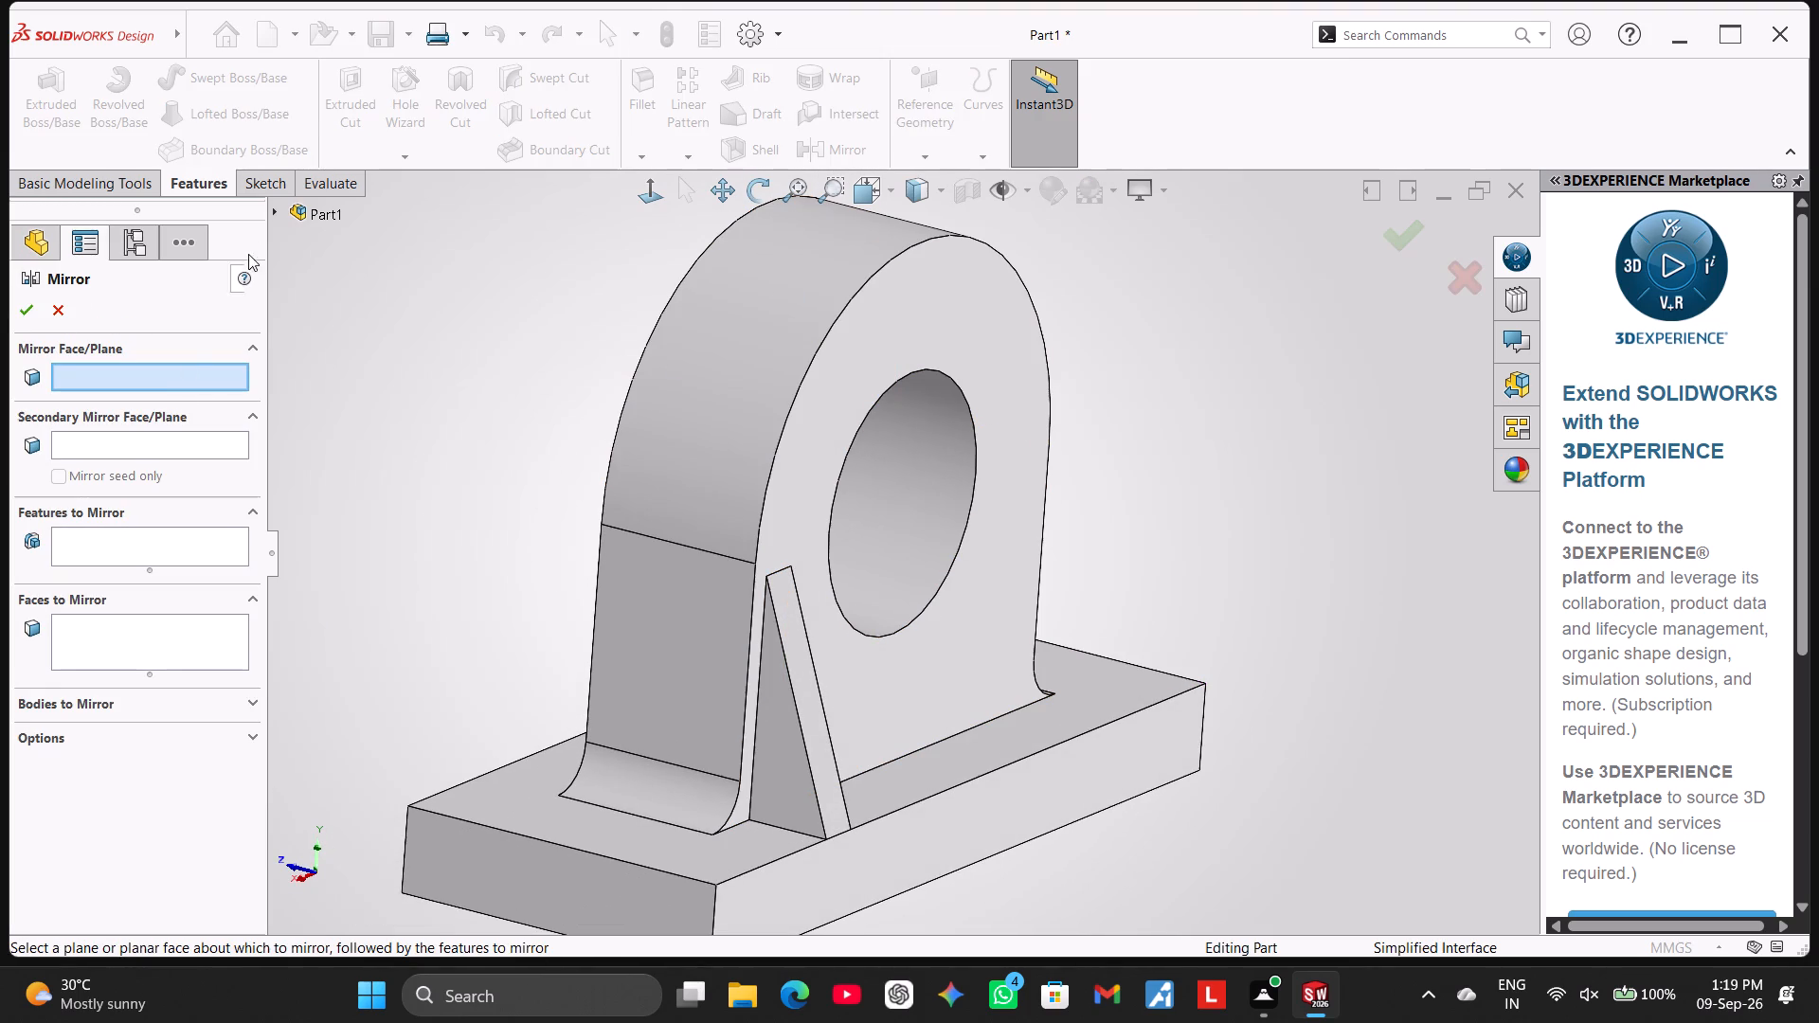
click(280, 207)
click(351, 338)
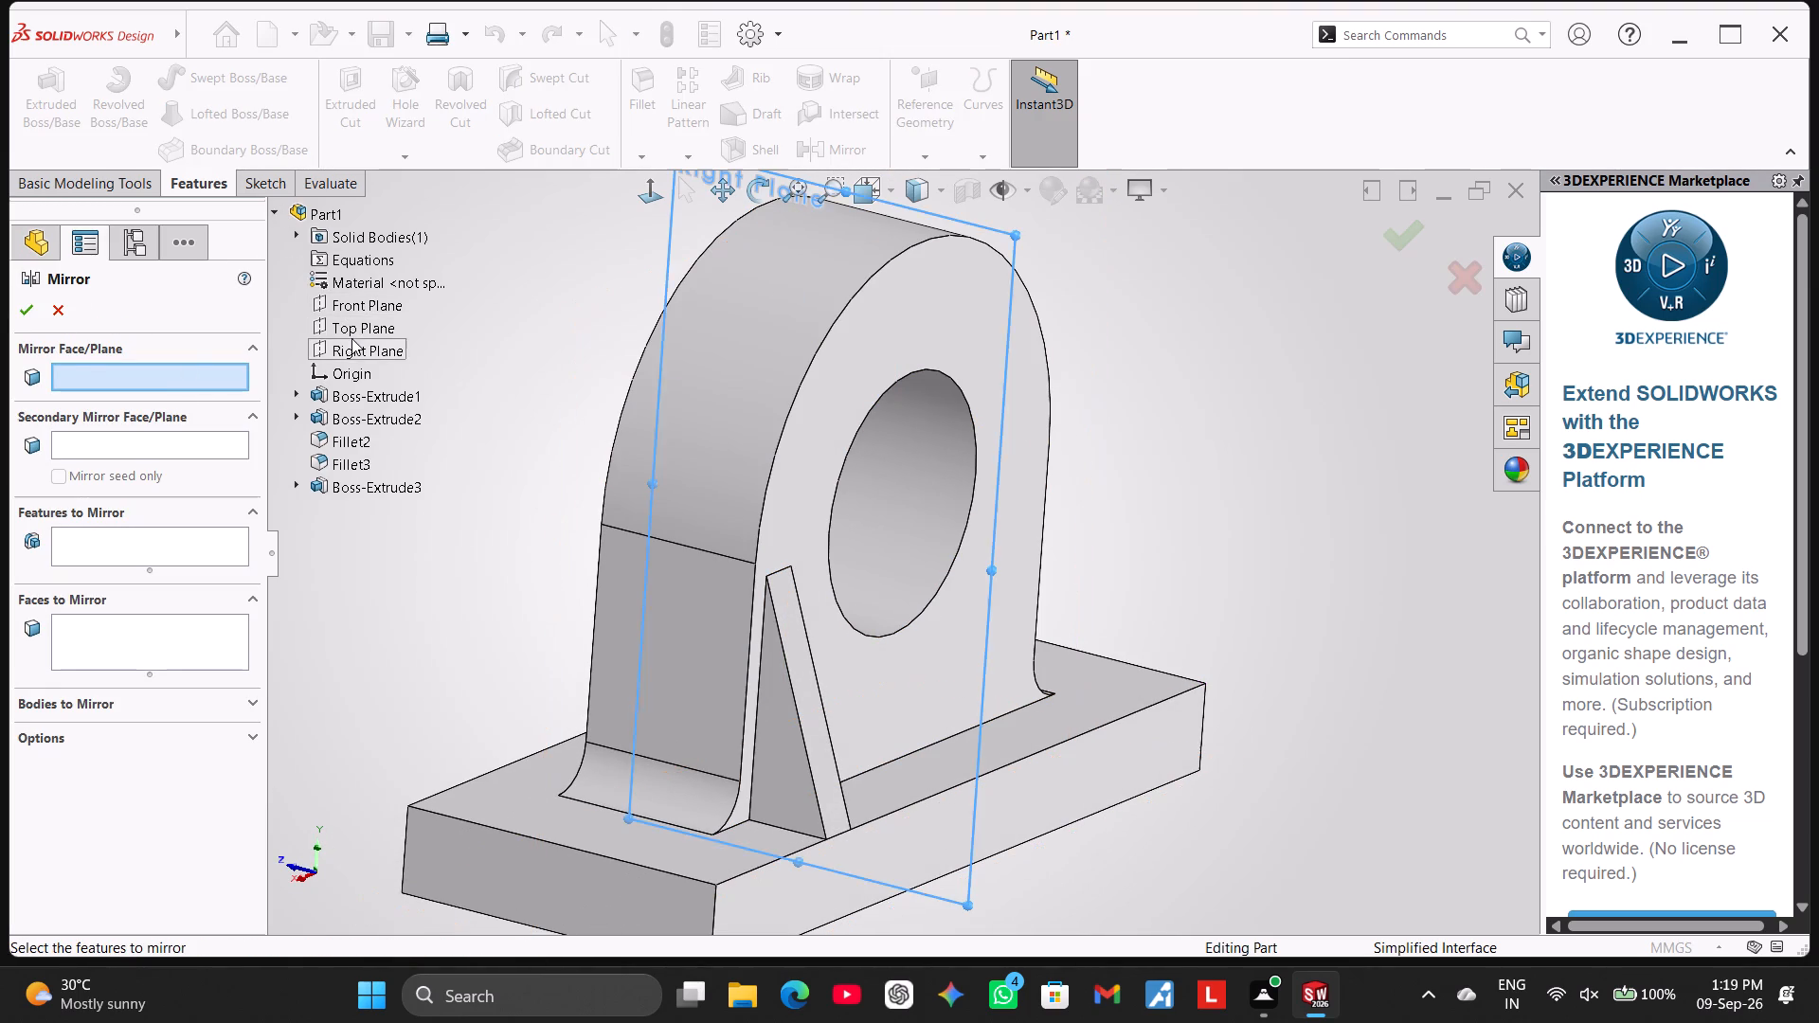
click(180, 535)
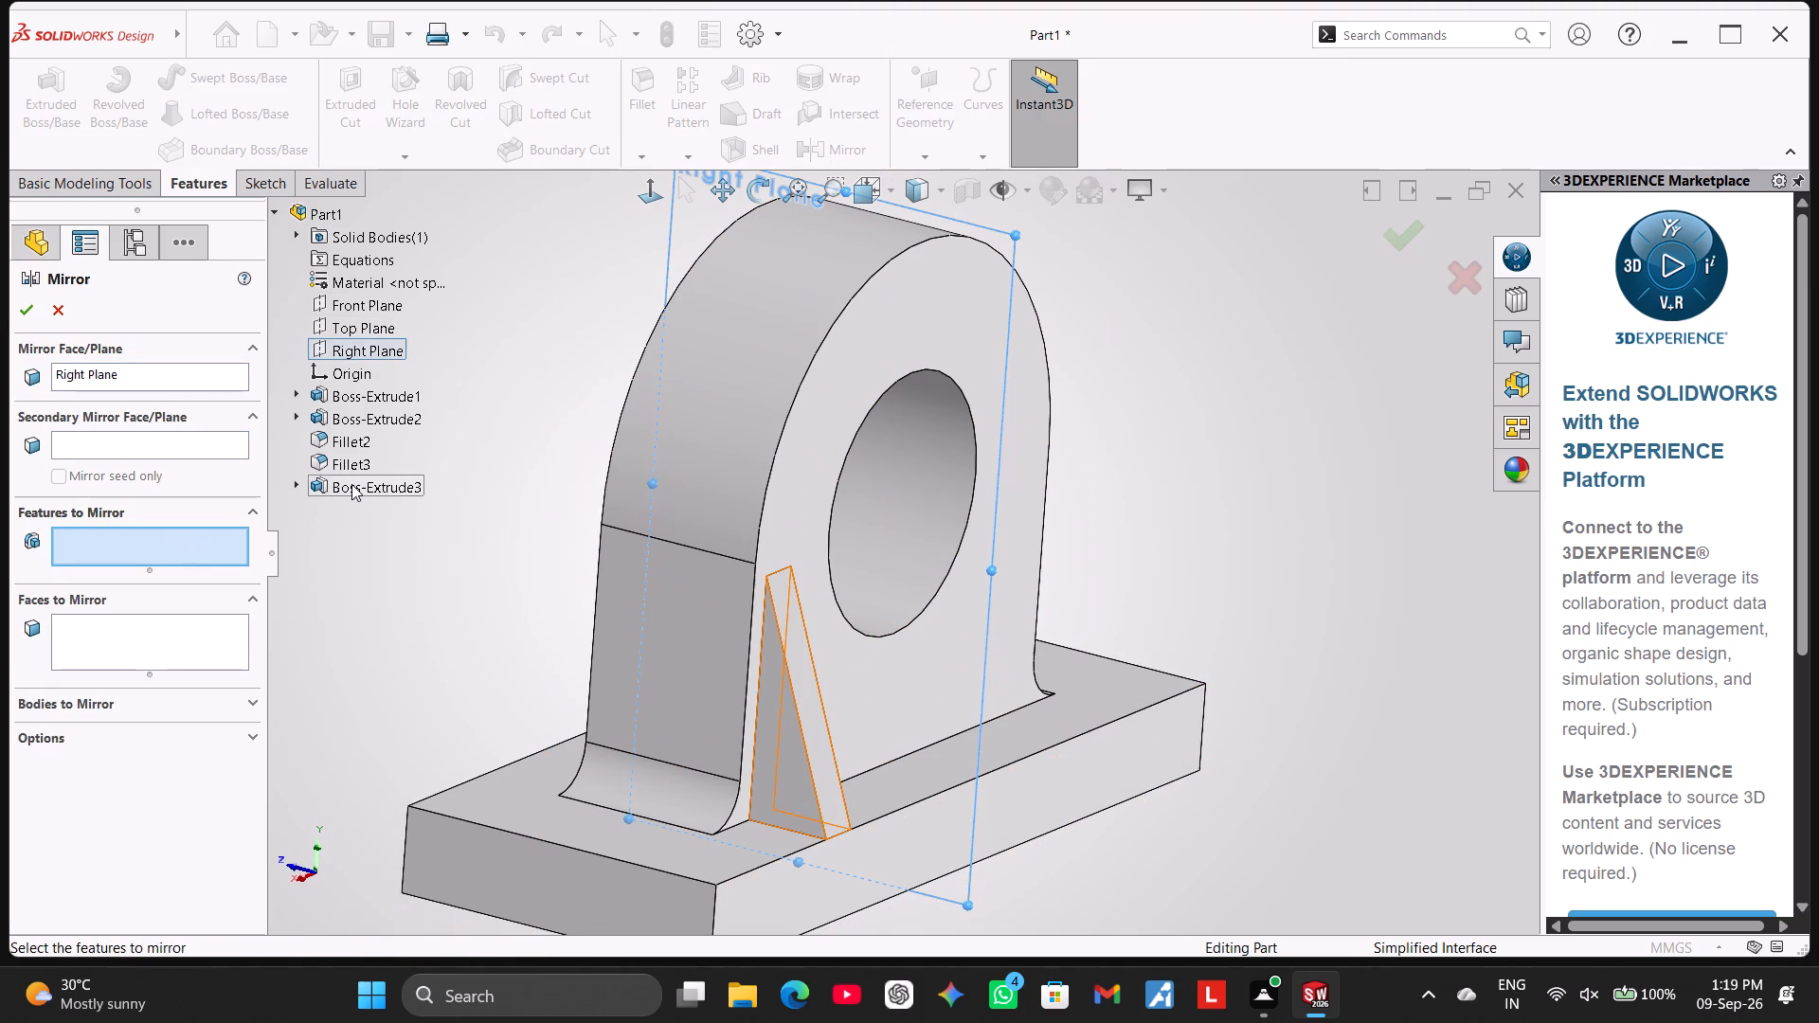
click(351, 484)
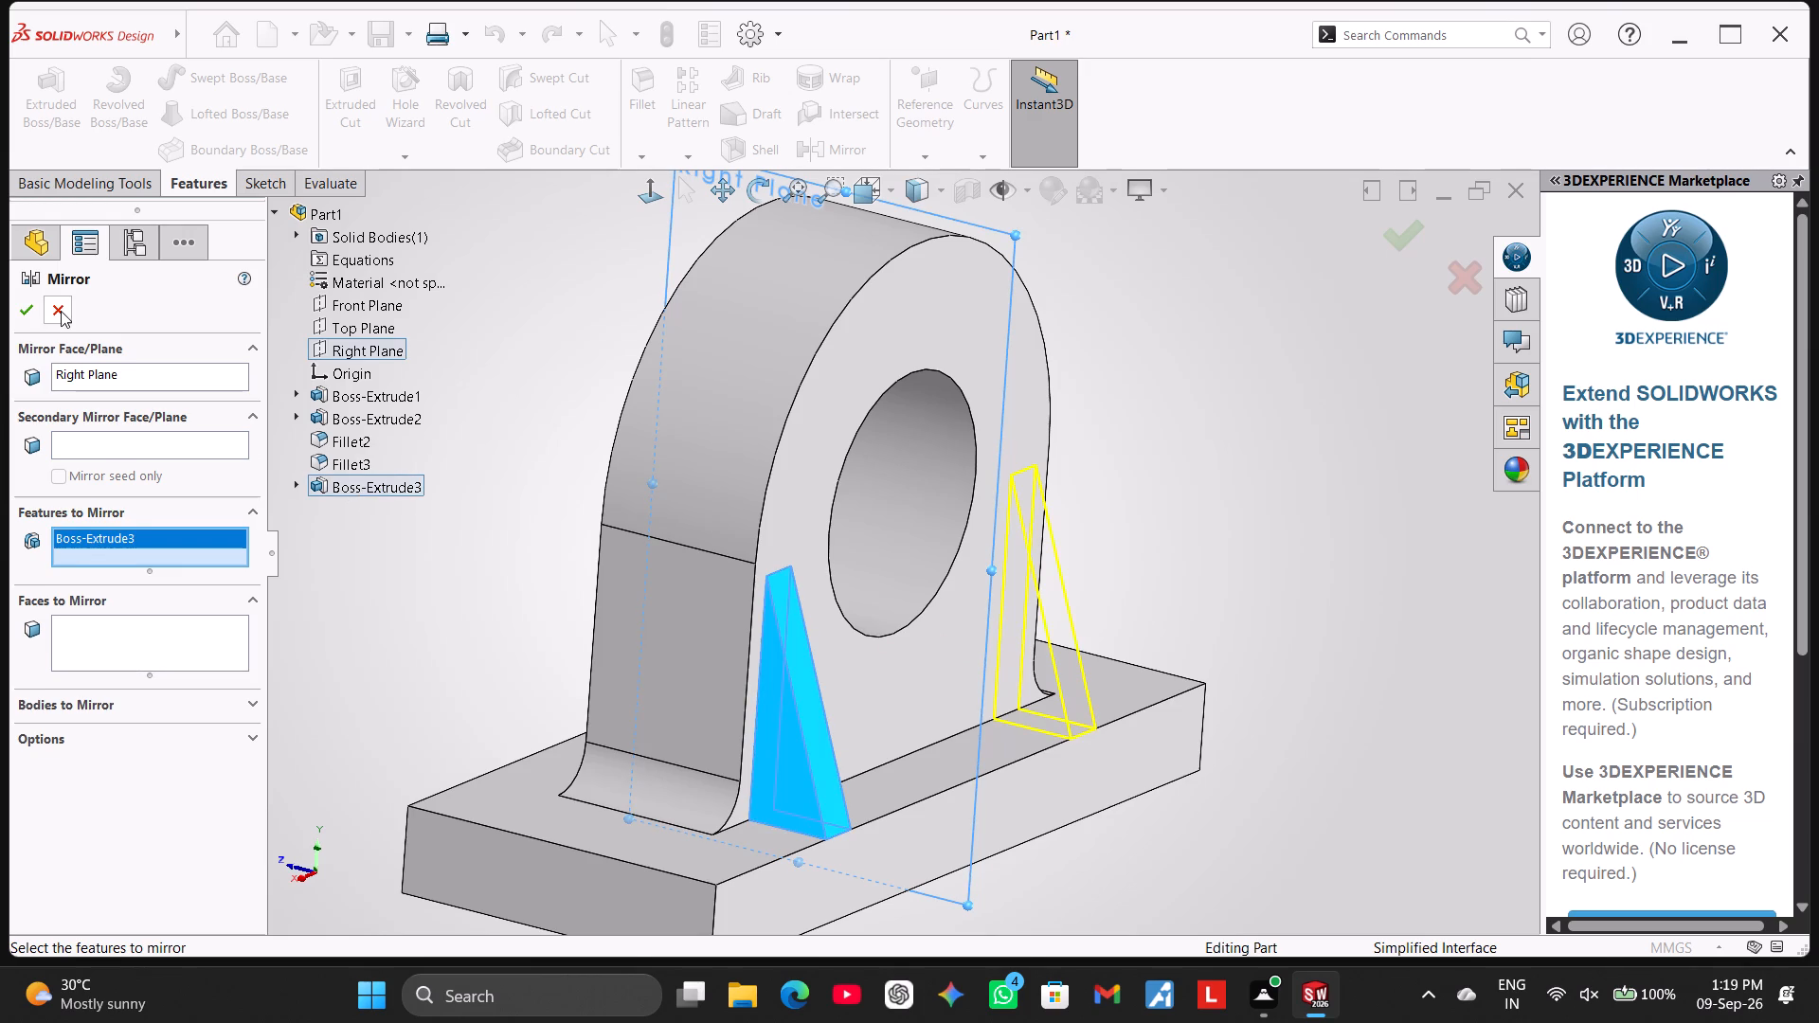
click(29, 311)
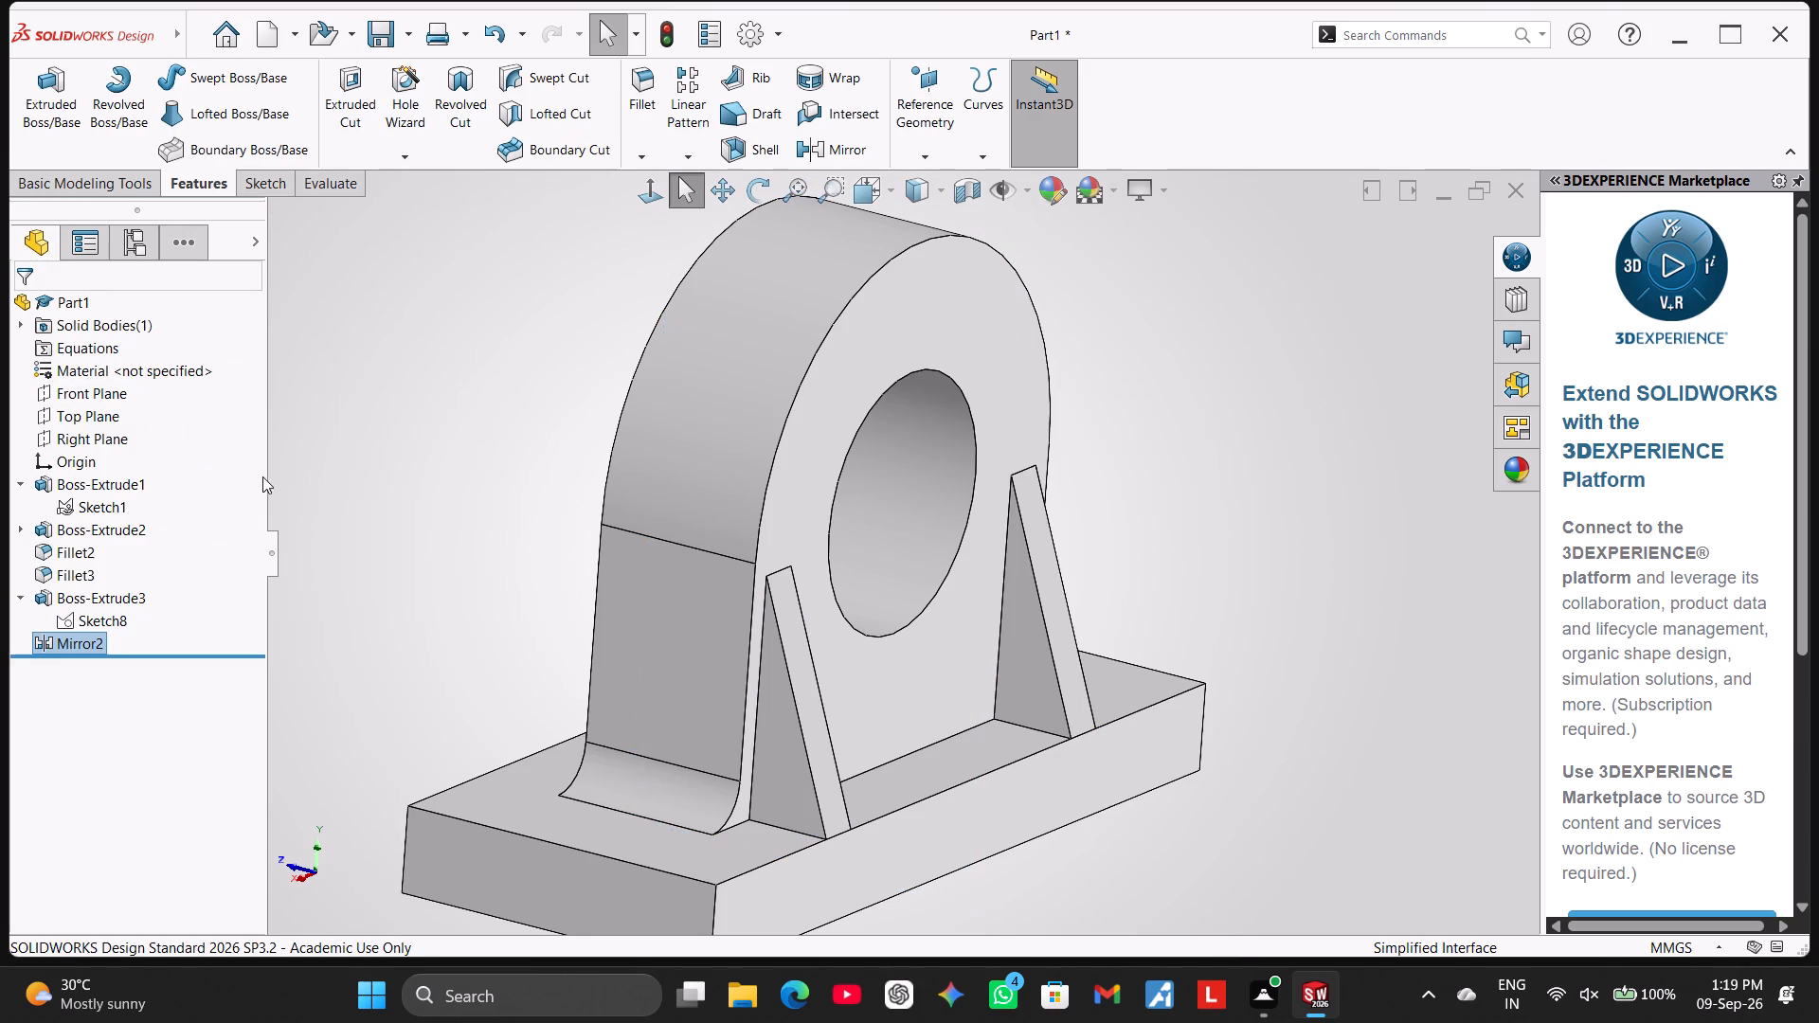
Mirror the rib mirror feature about the Front Plane to place ribs on the upright's opposite face.
middle_drag(265, 474, 289, 496)
middle_drag(342, 474, 358, 466)
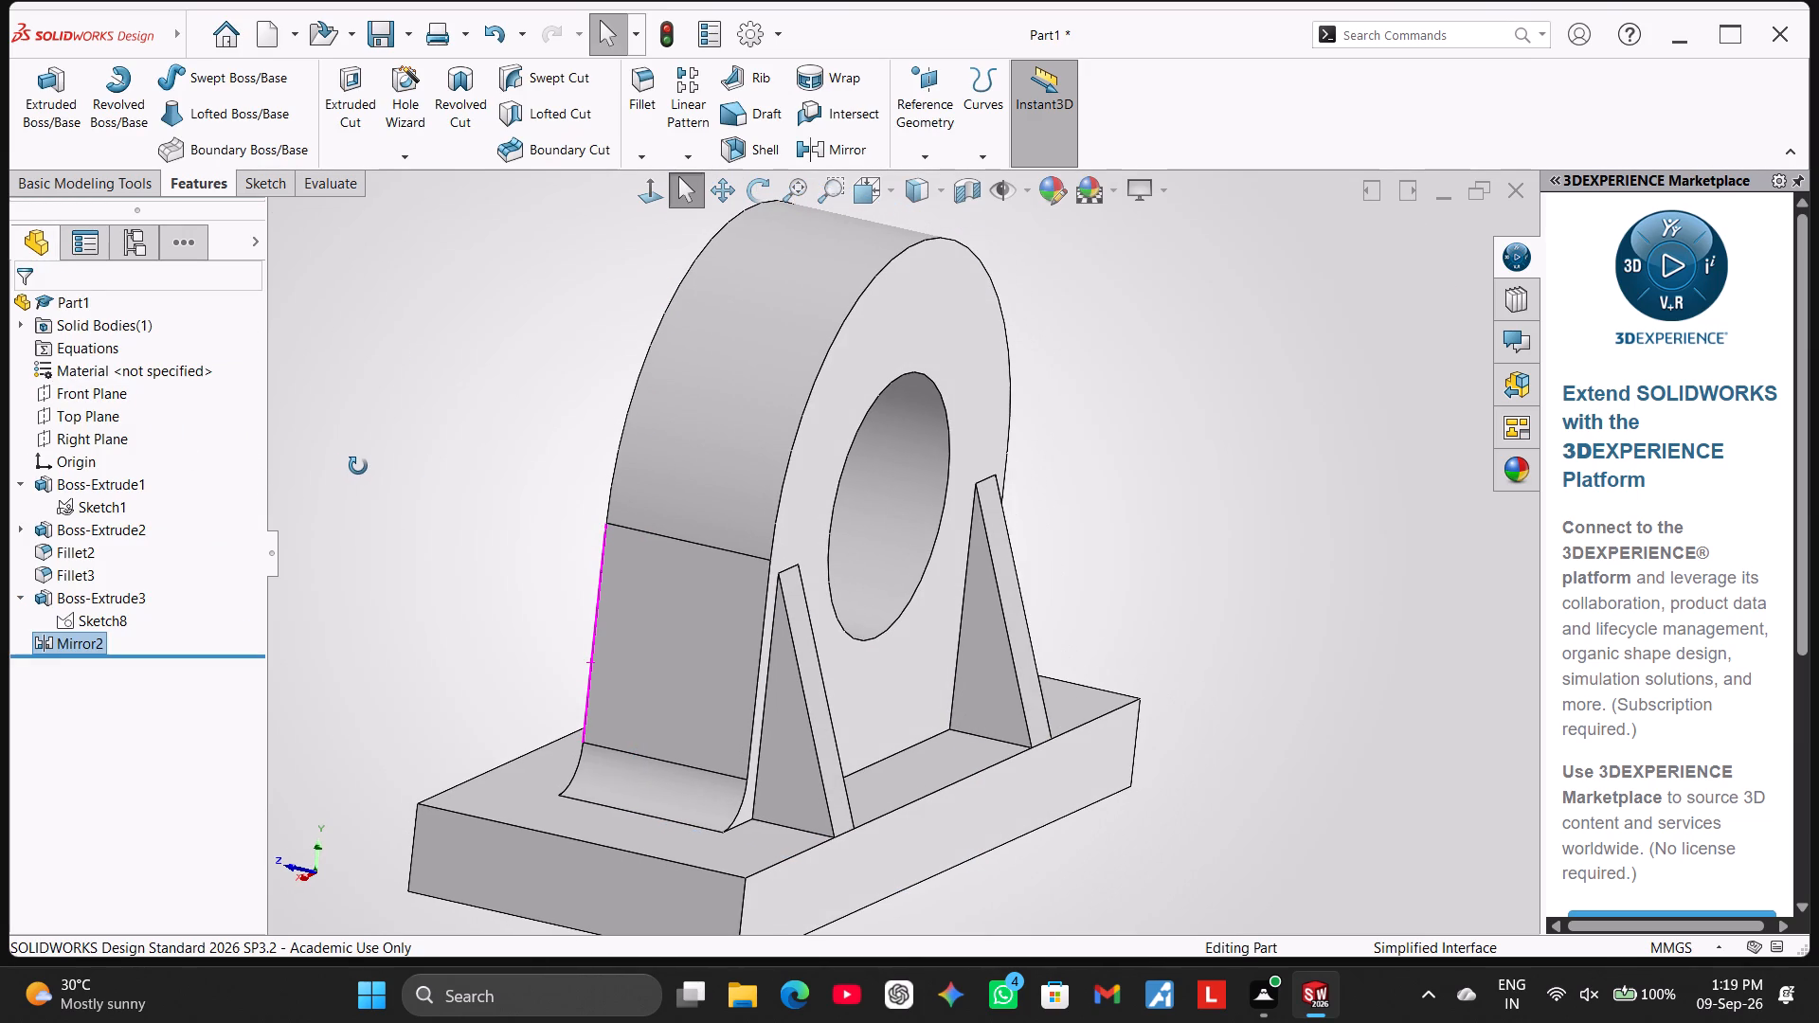
middle_drag(358, 466, 385, 509)
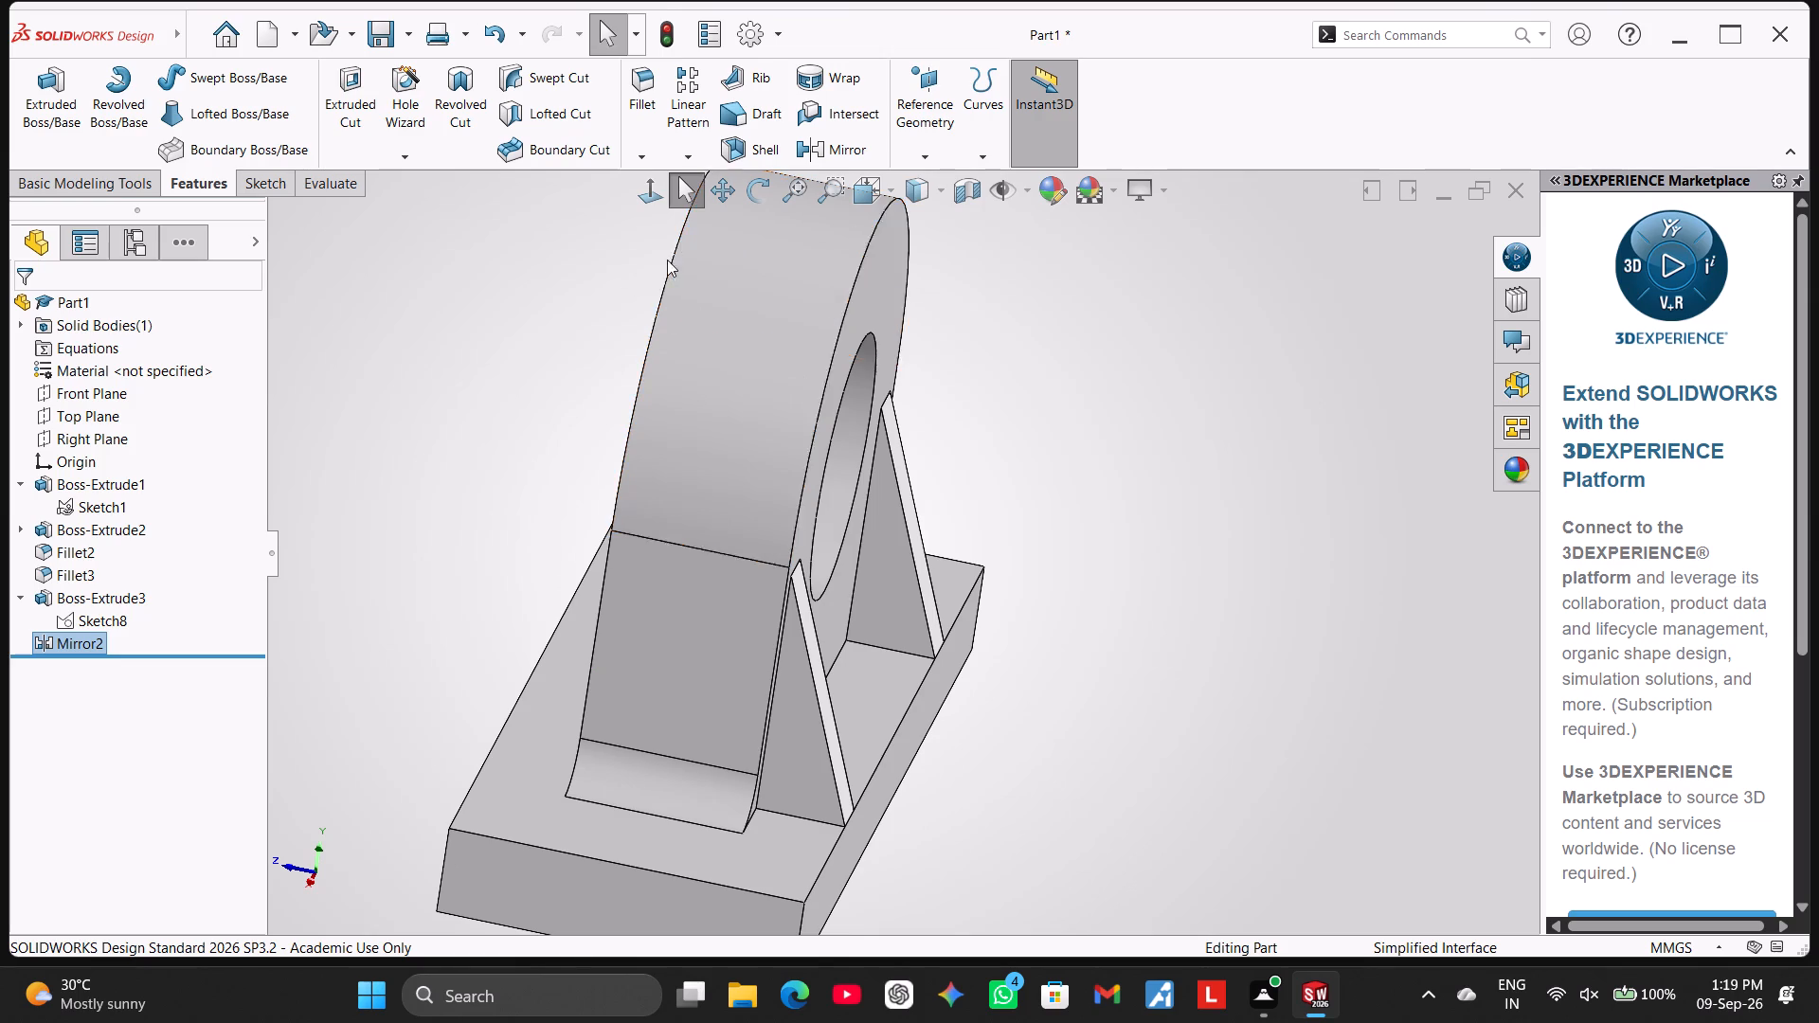
click(818, 146)
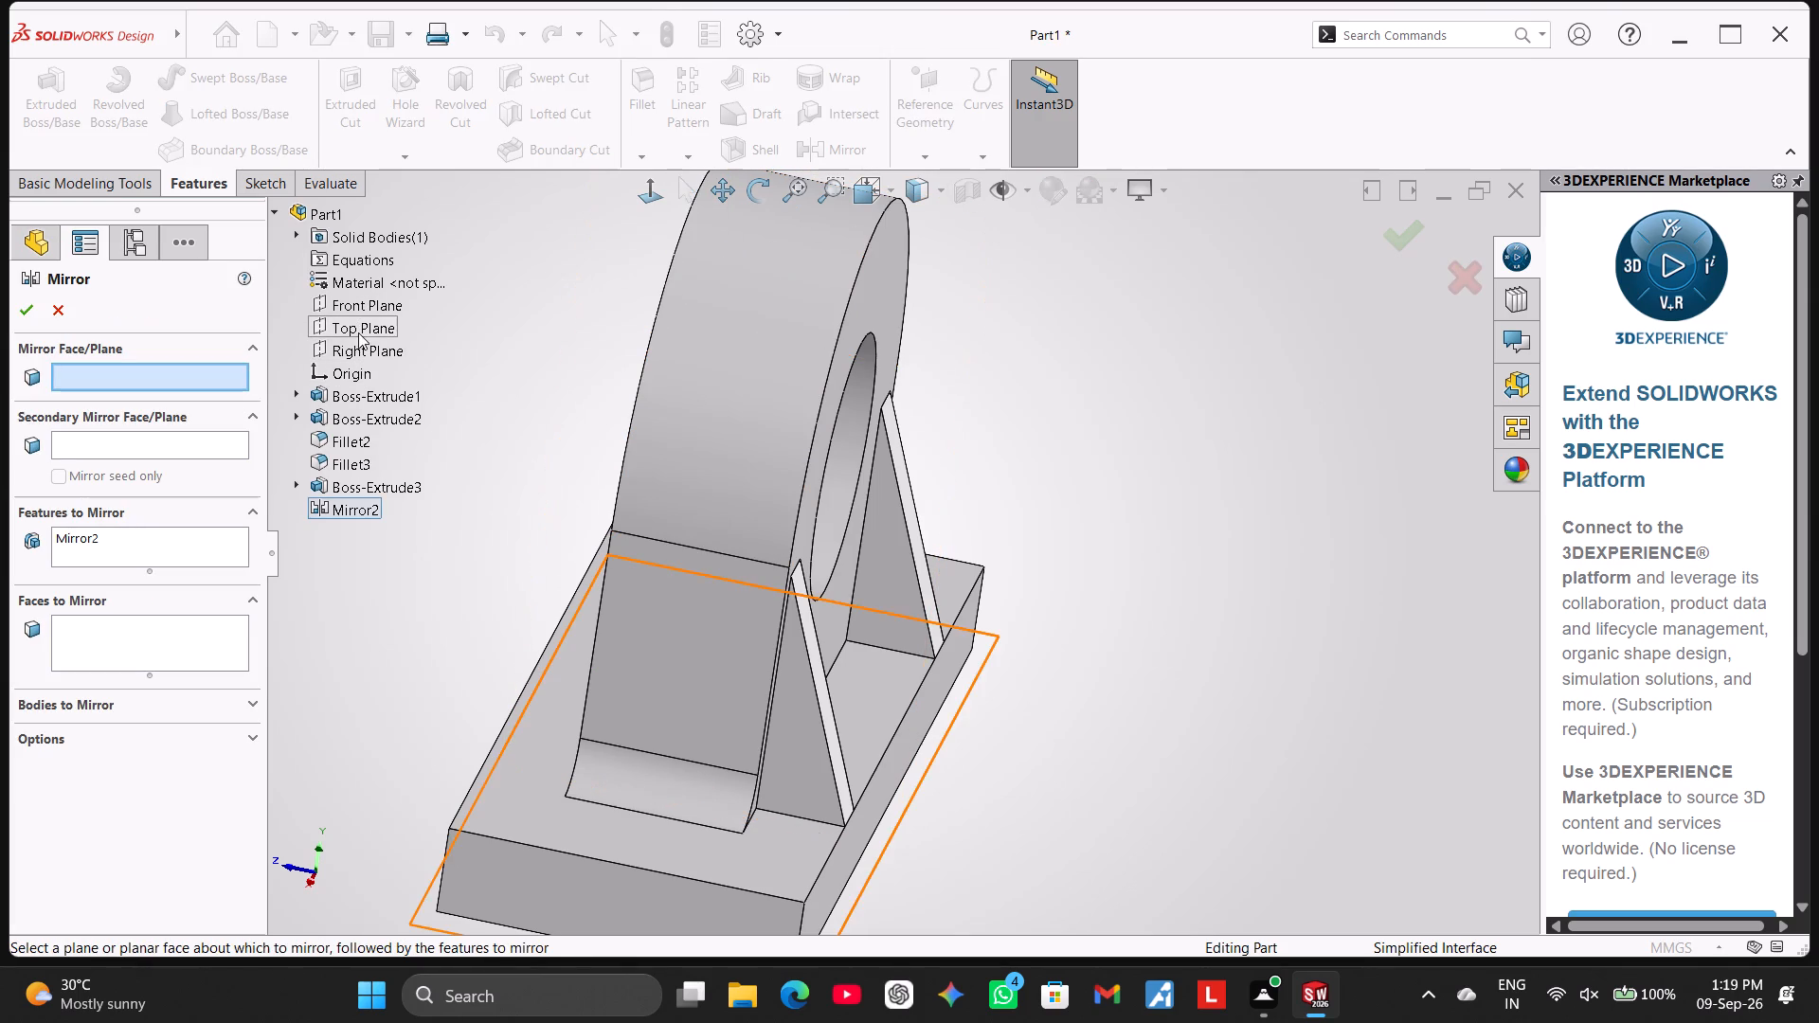
click(358, 295)
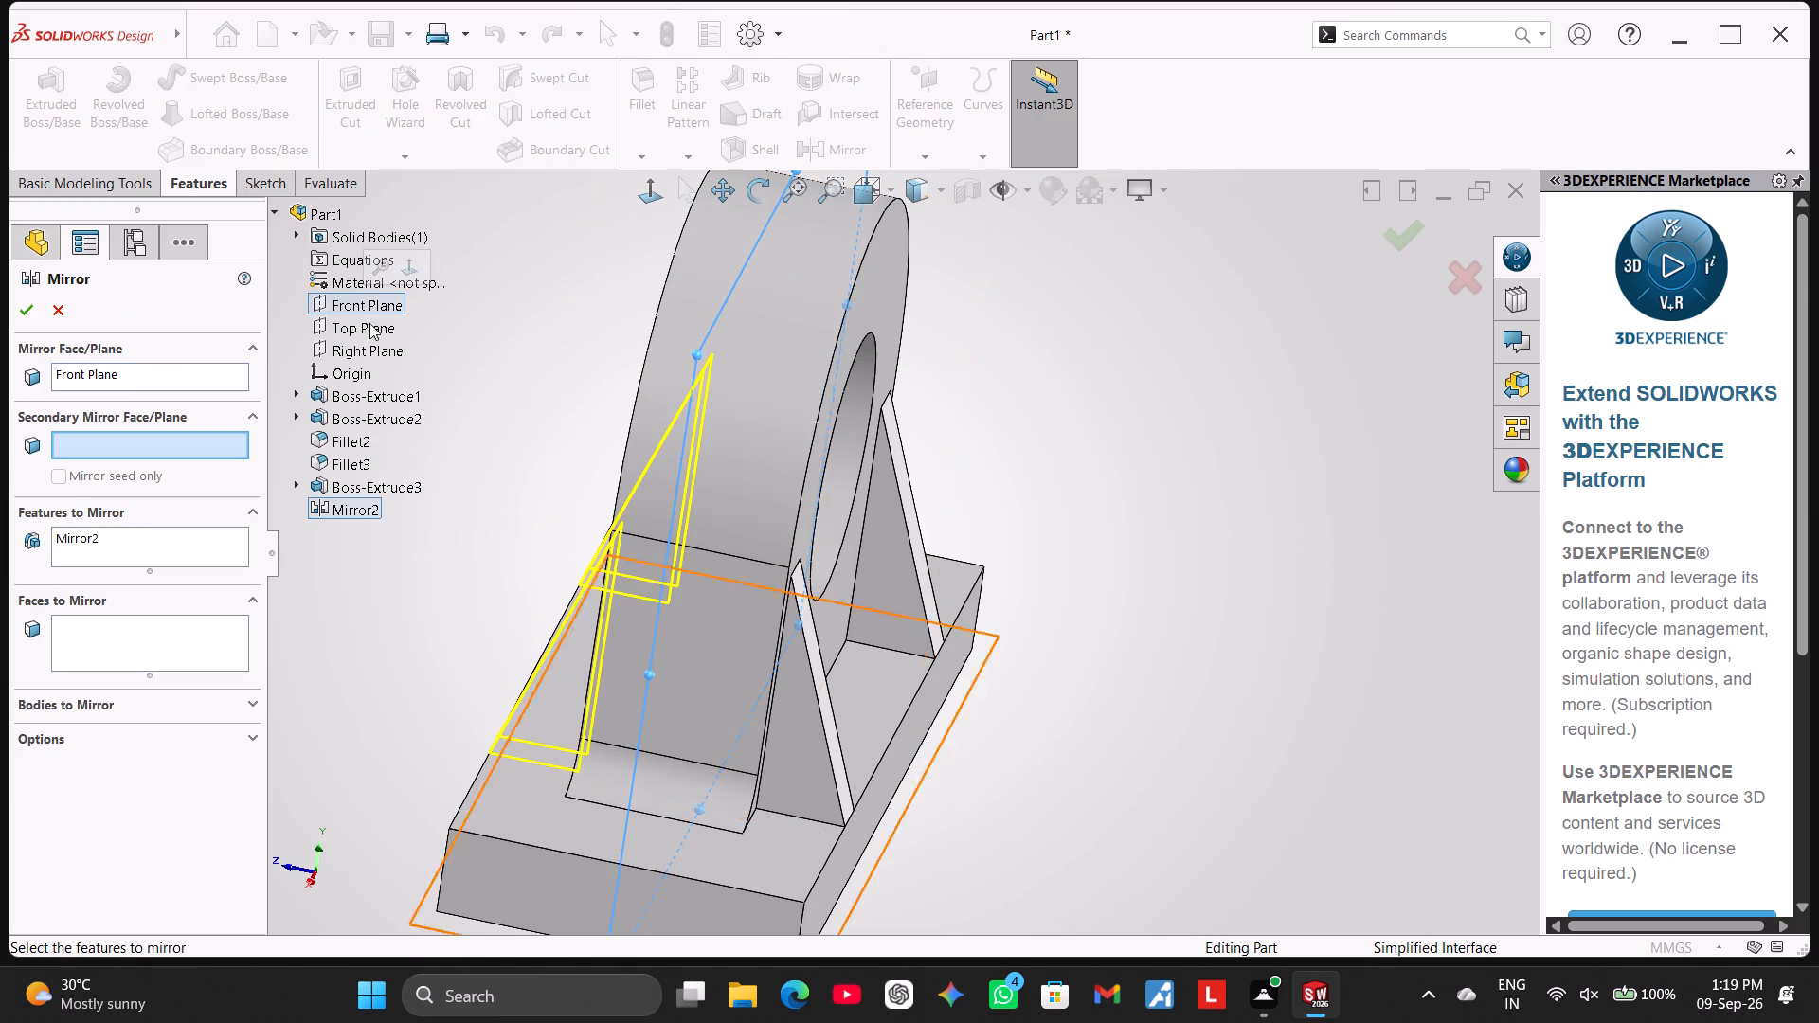
click(36, 312)
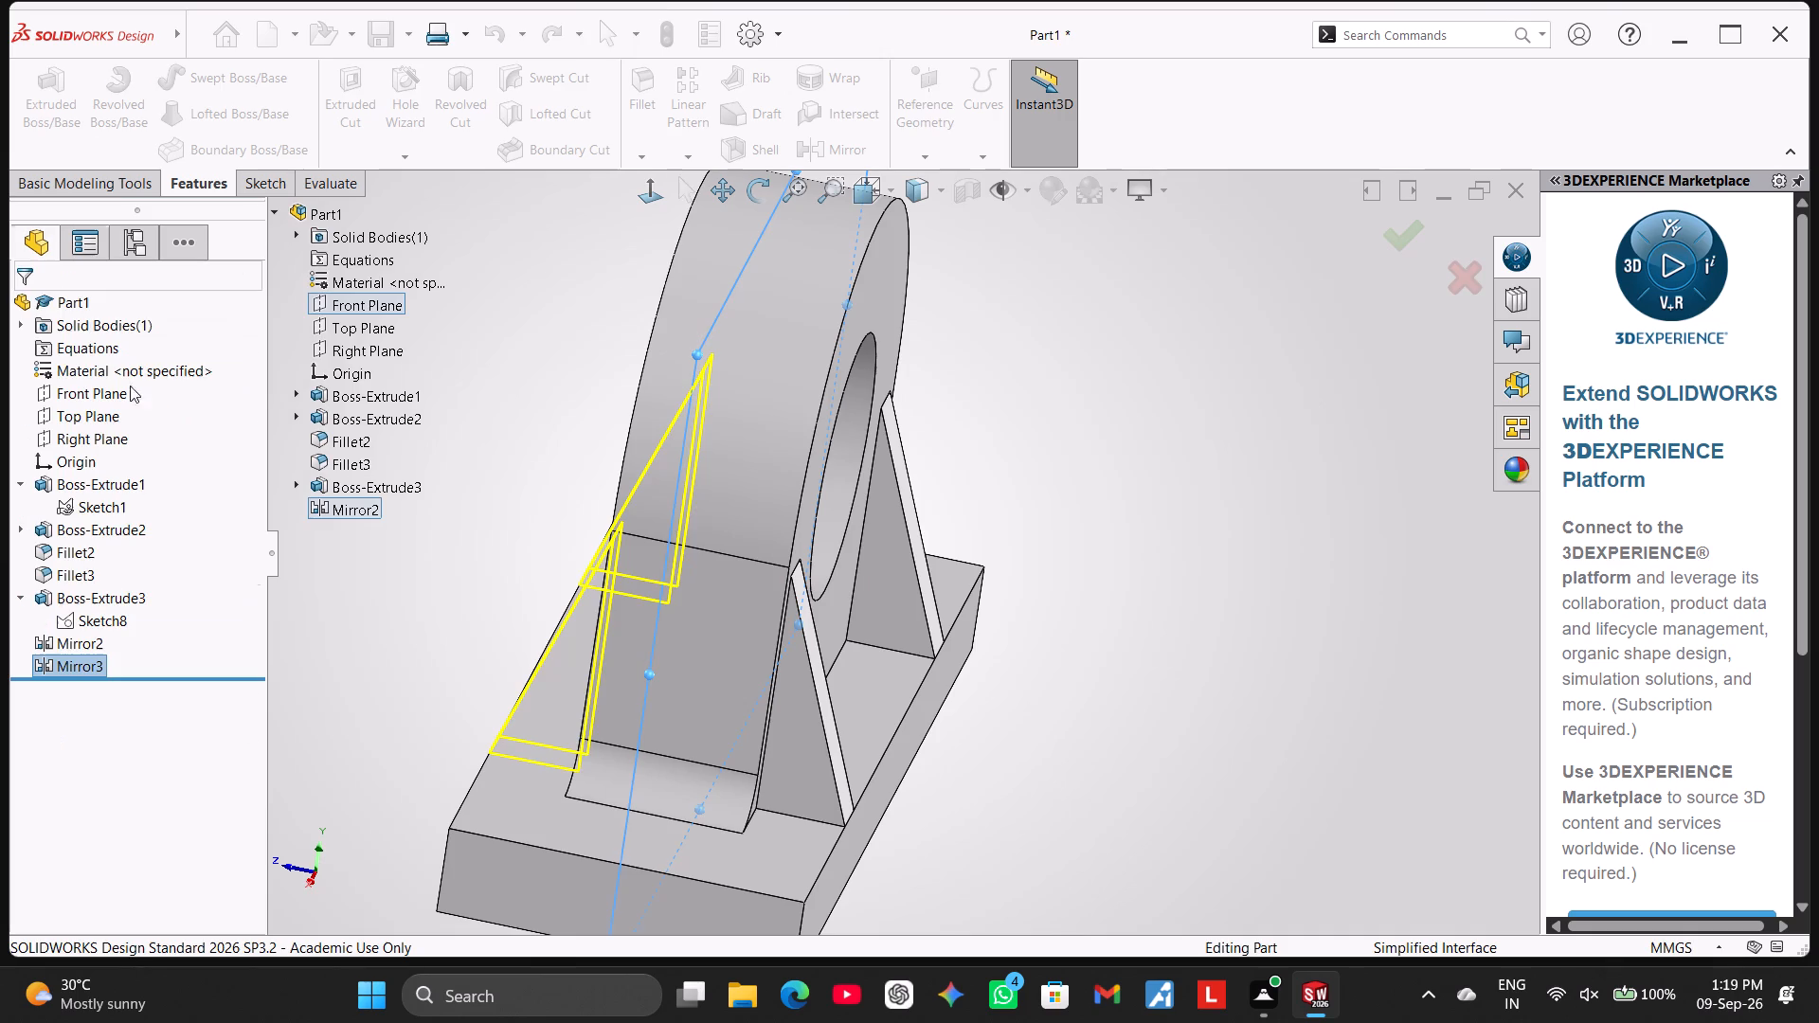
middle_drag(297, 463, 358, 487)
right_drag(892, 516, 990, 422)
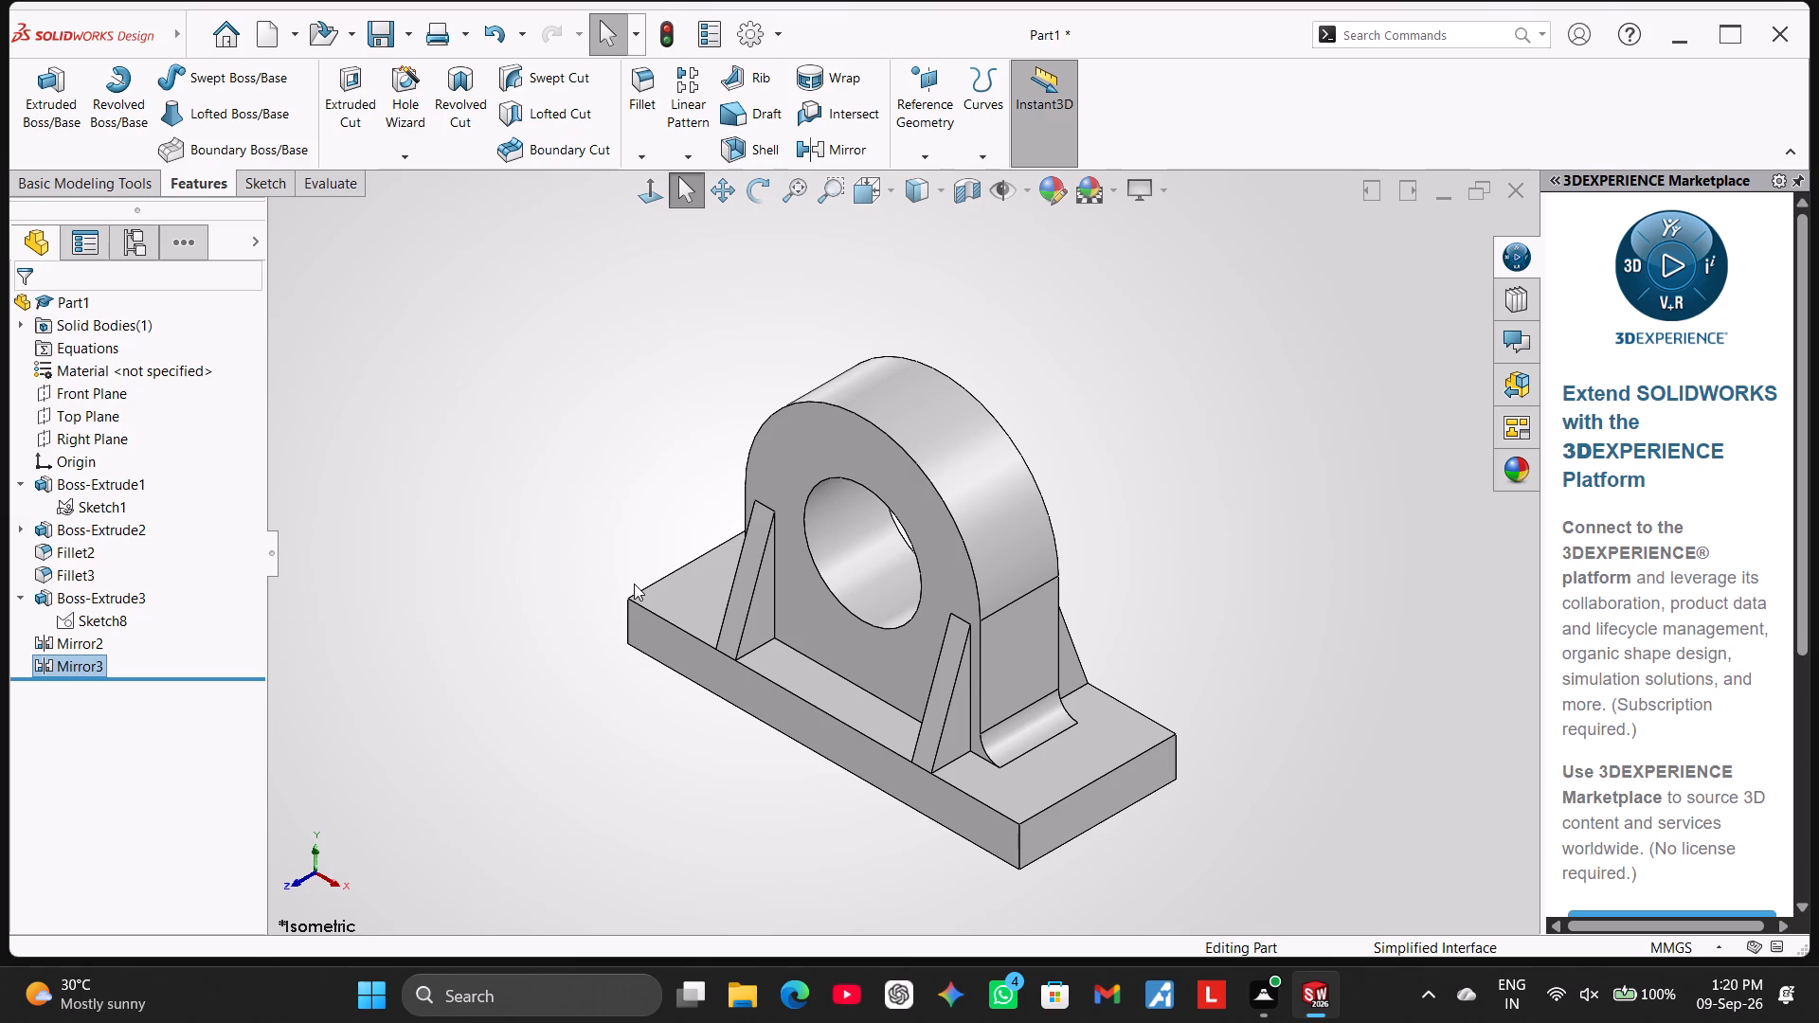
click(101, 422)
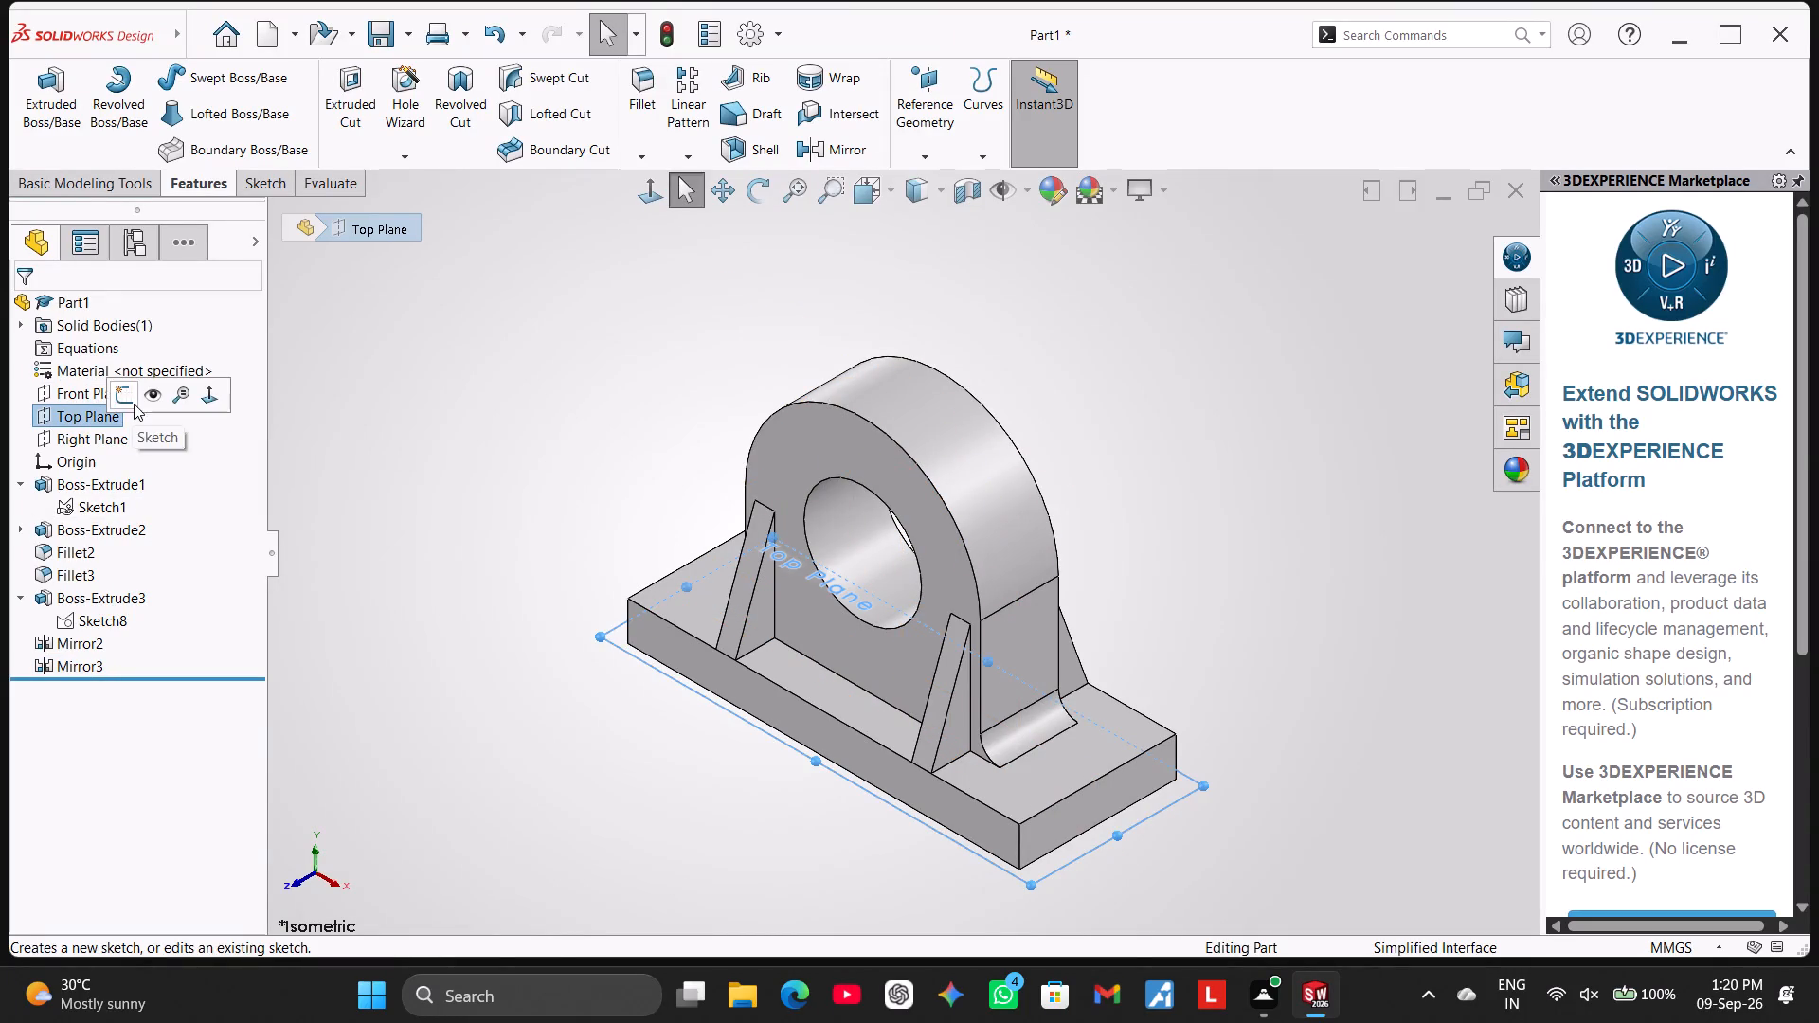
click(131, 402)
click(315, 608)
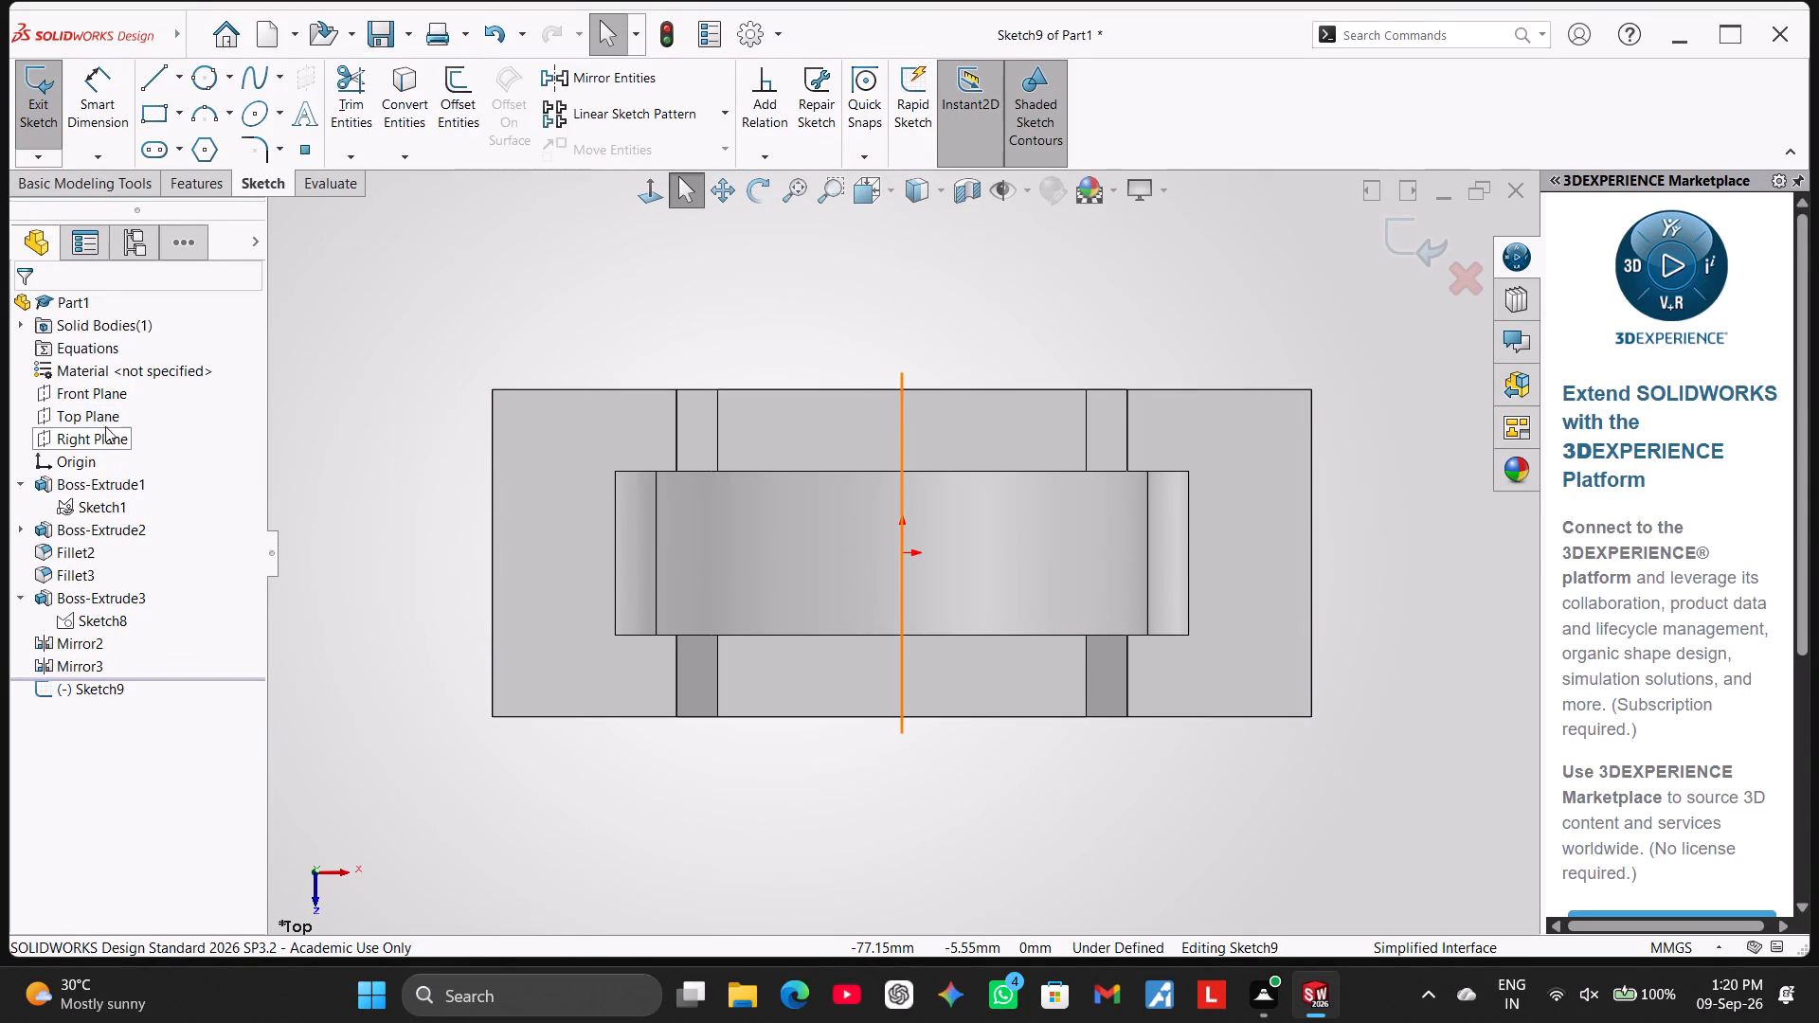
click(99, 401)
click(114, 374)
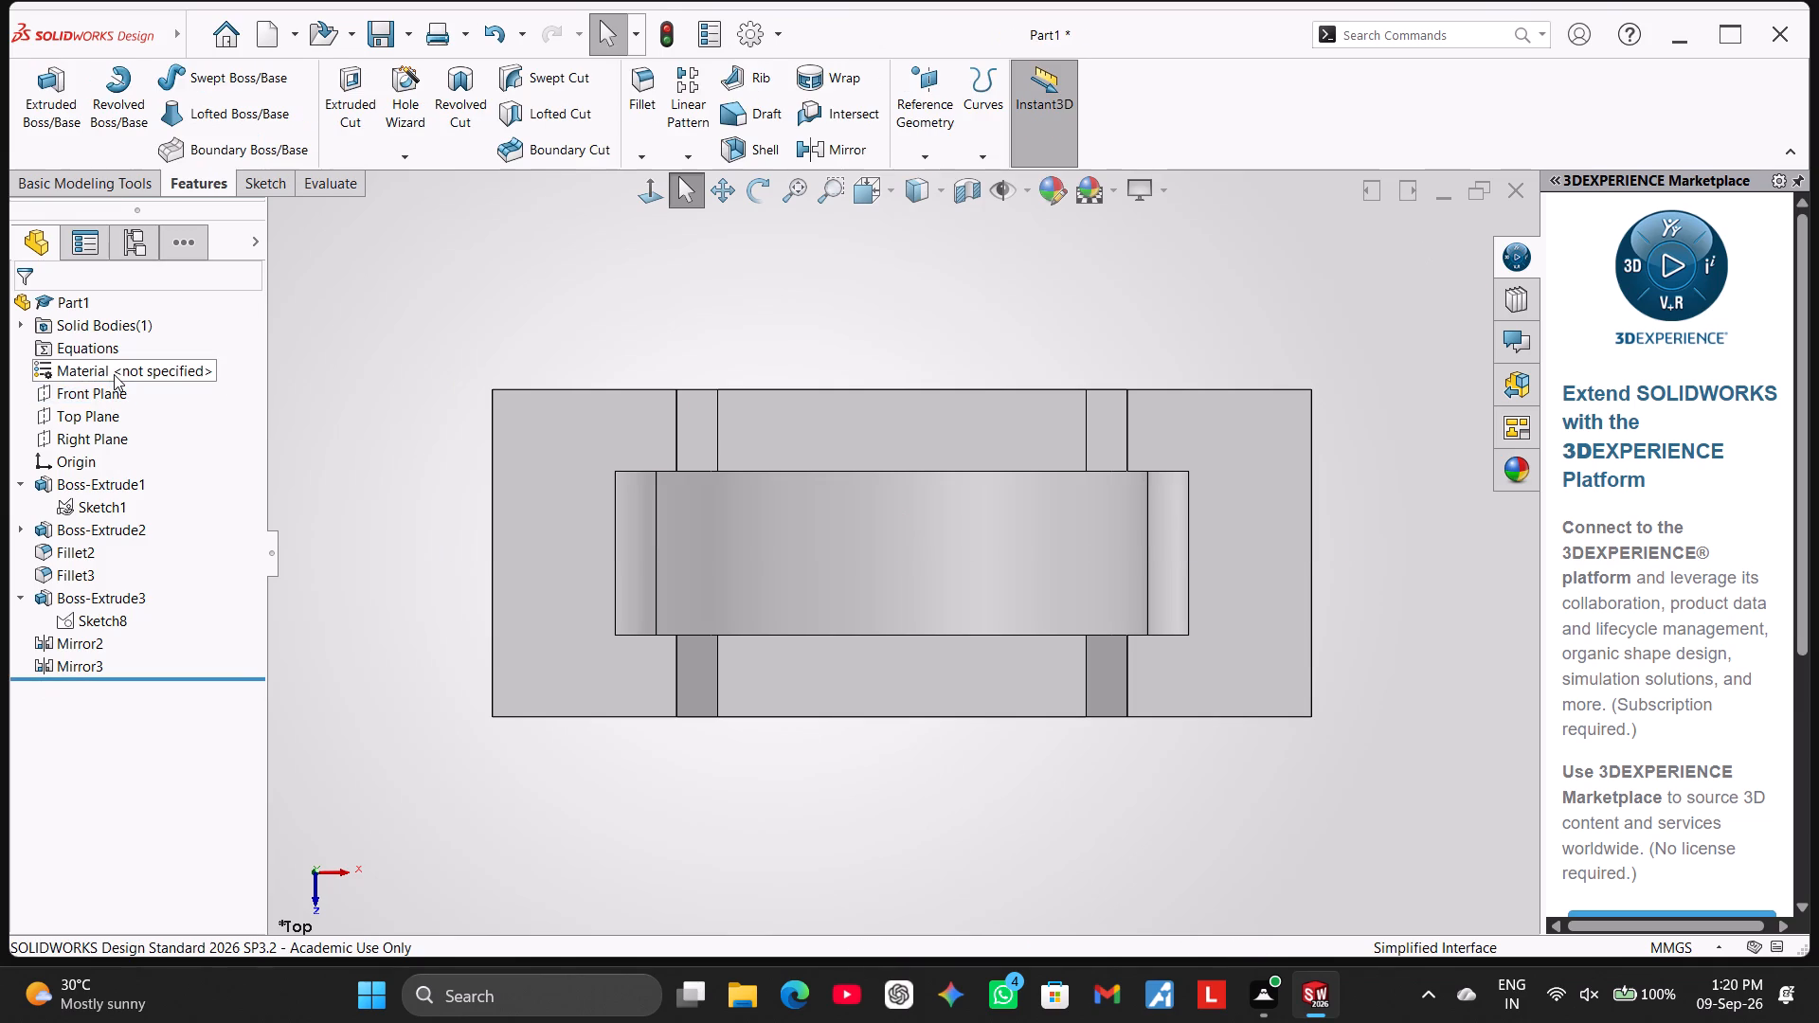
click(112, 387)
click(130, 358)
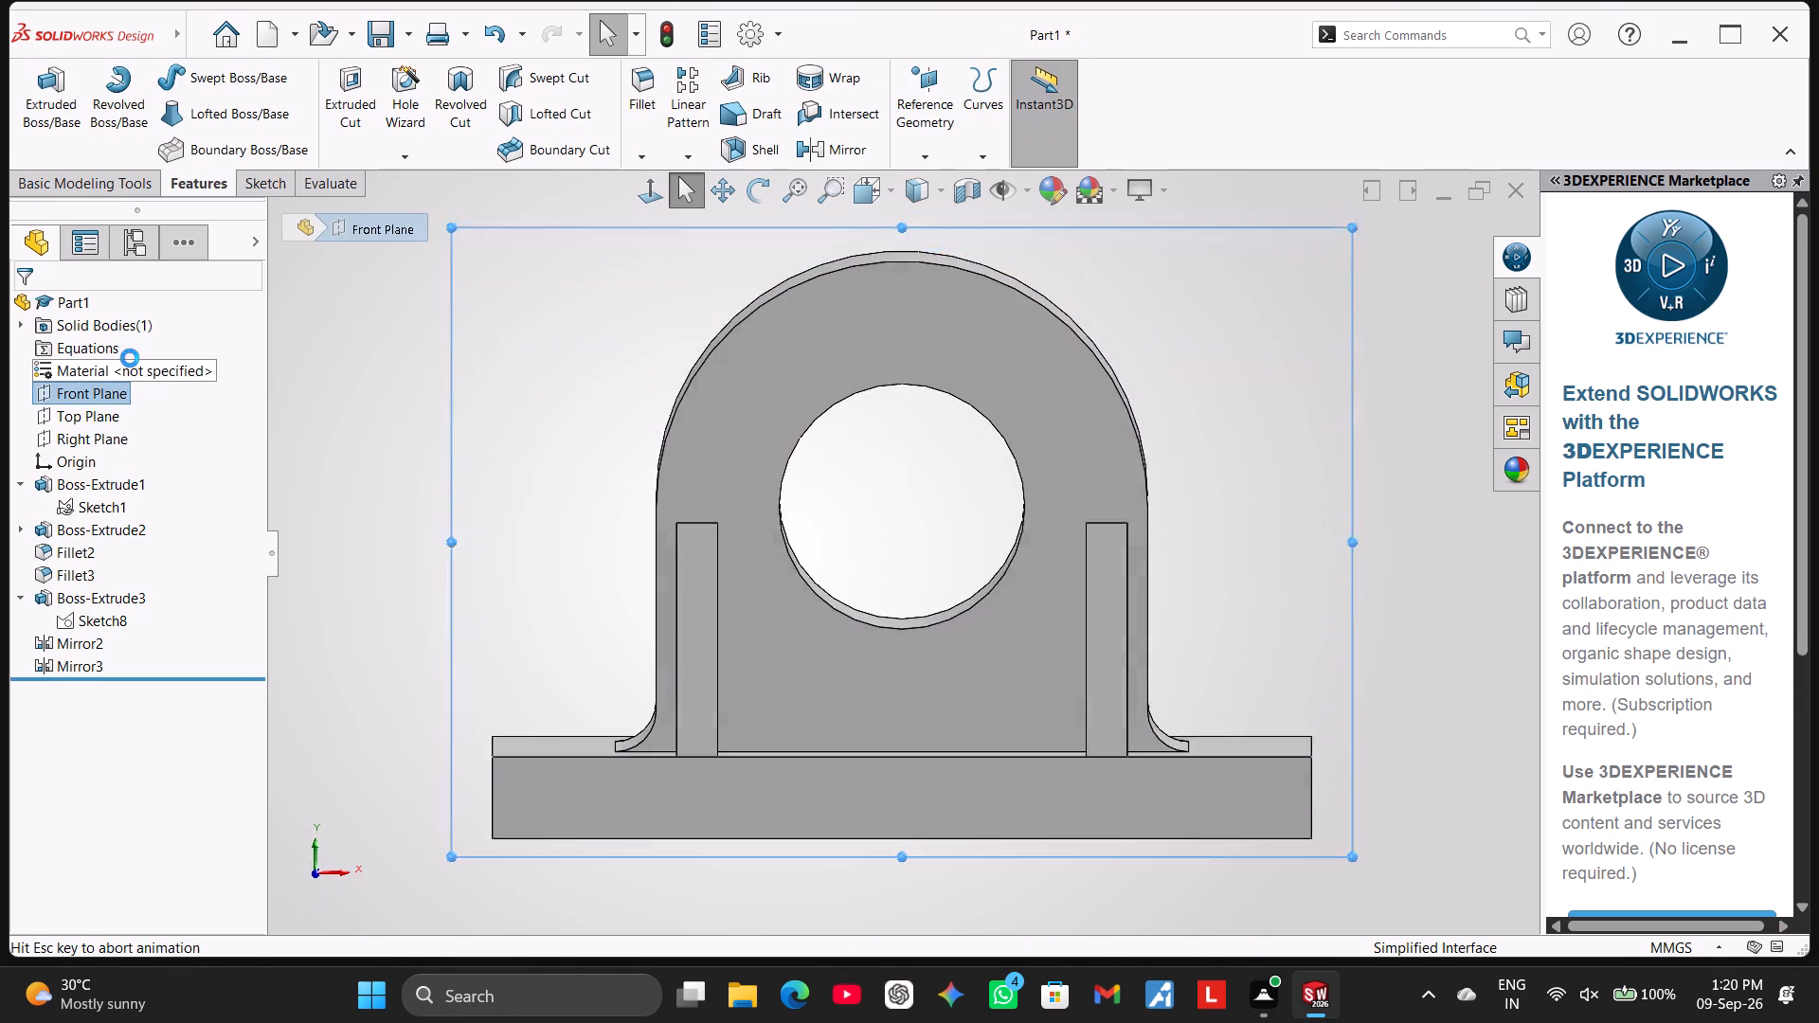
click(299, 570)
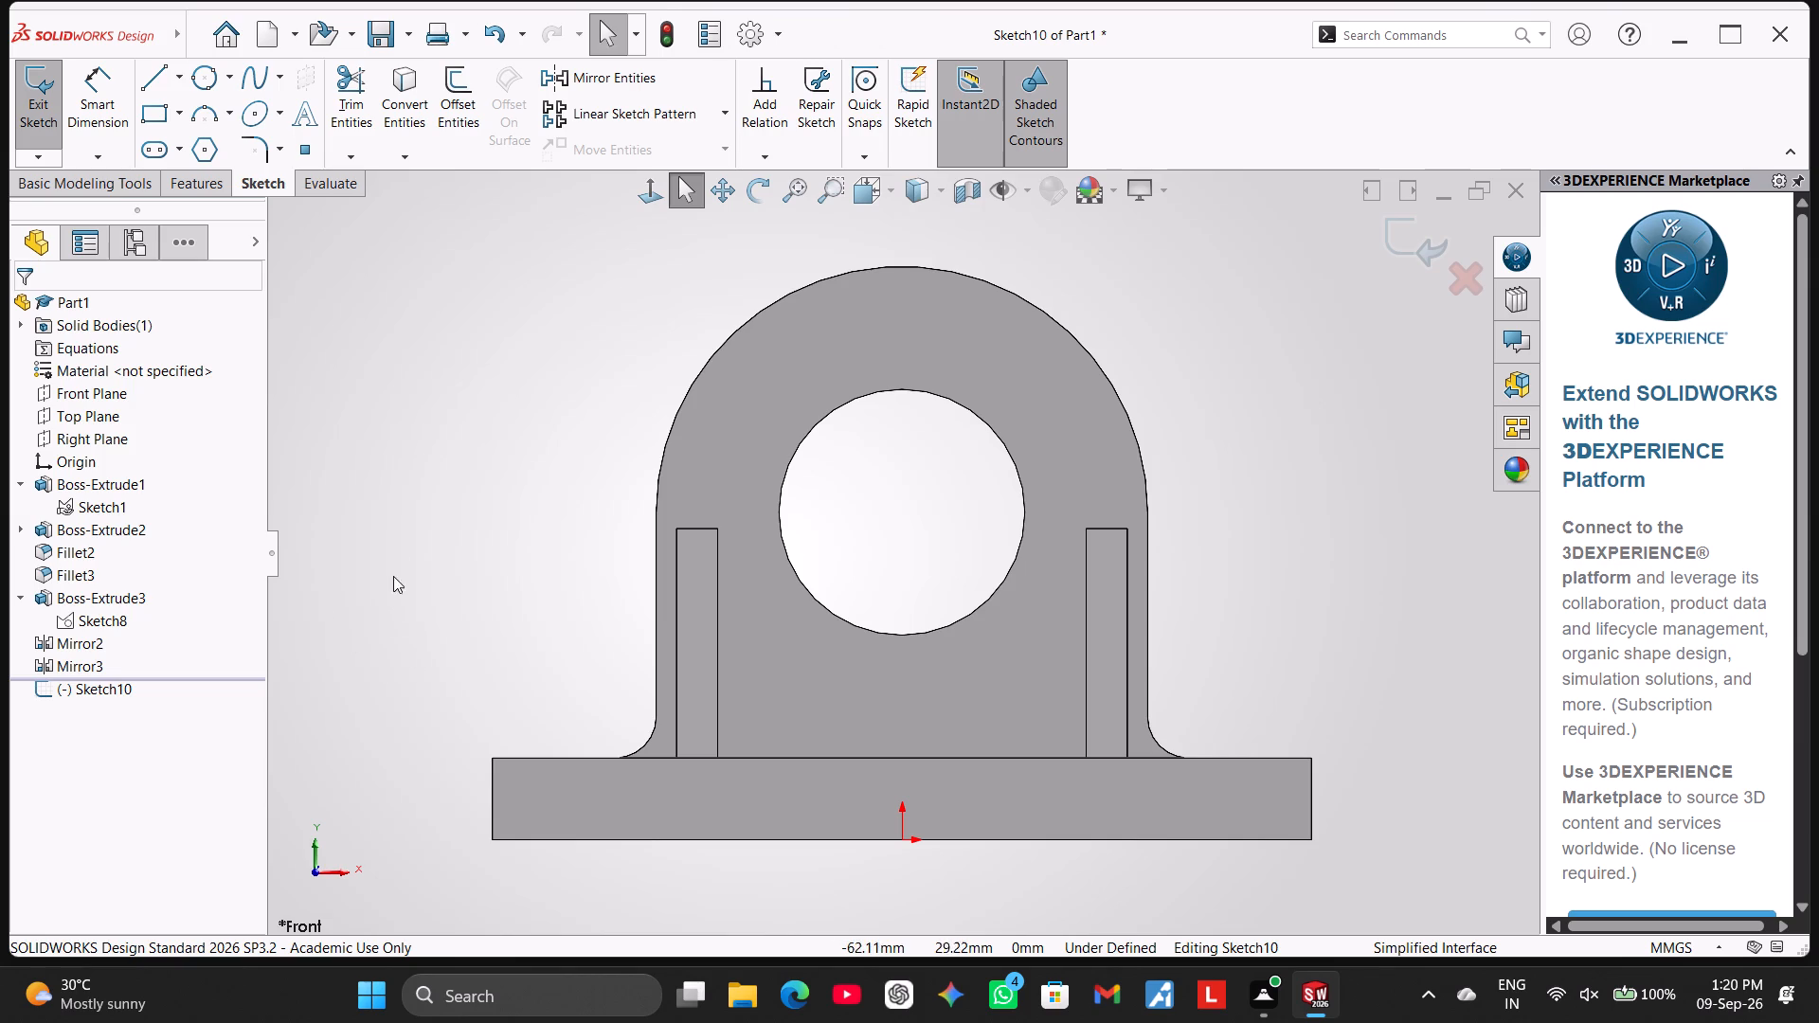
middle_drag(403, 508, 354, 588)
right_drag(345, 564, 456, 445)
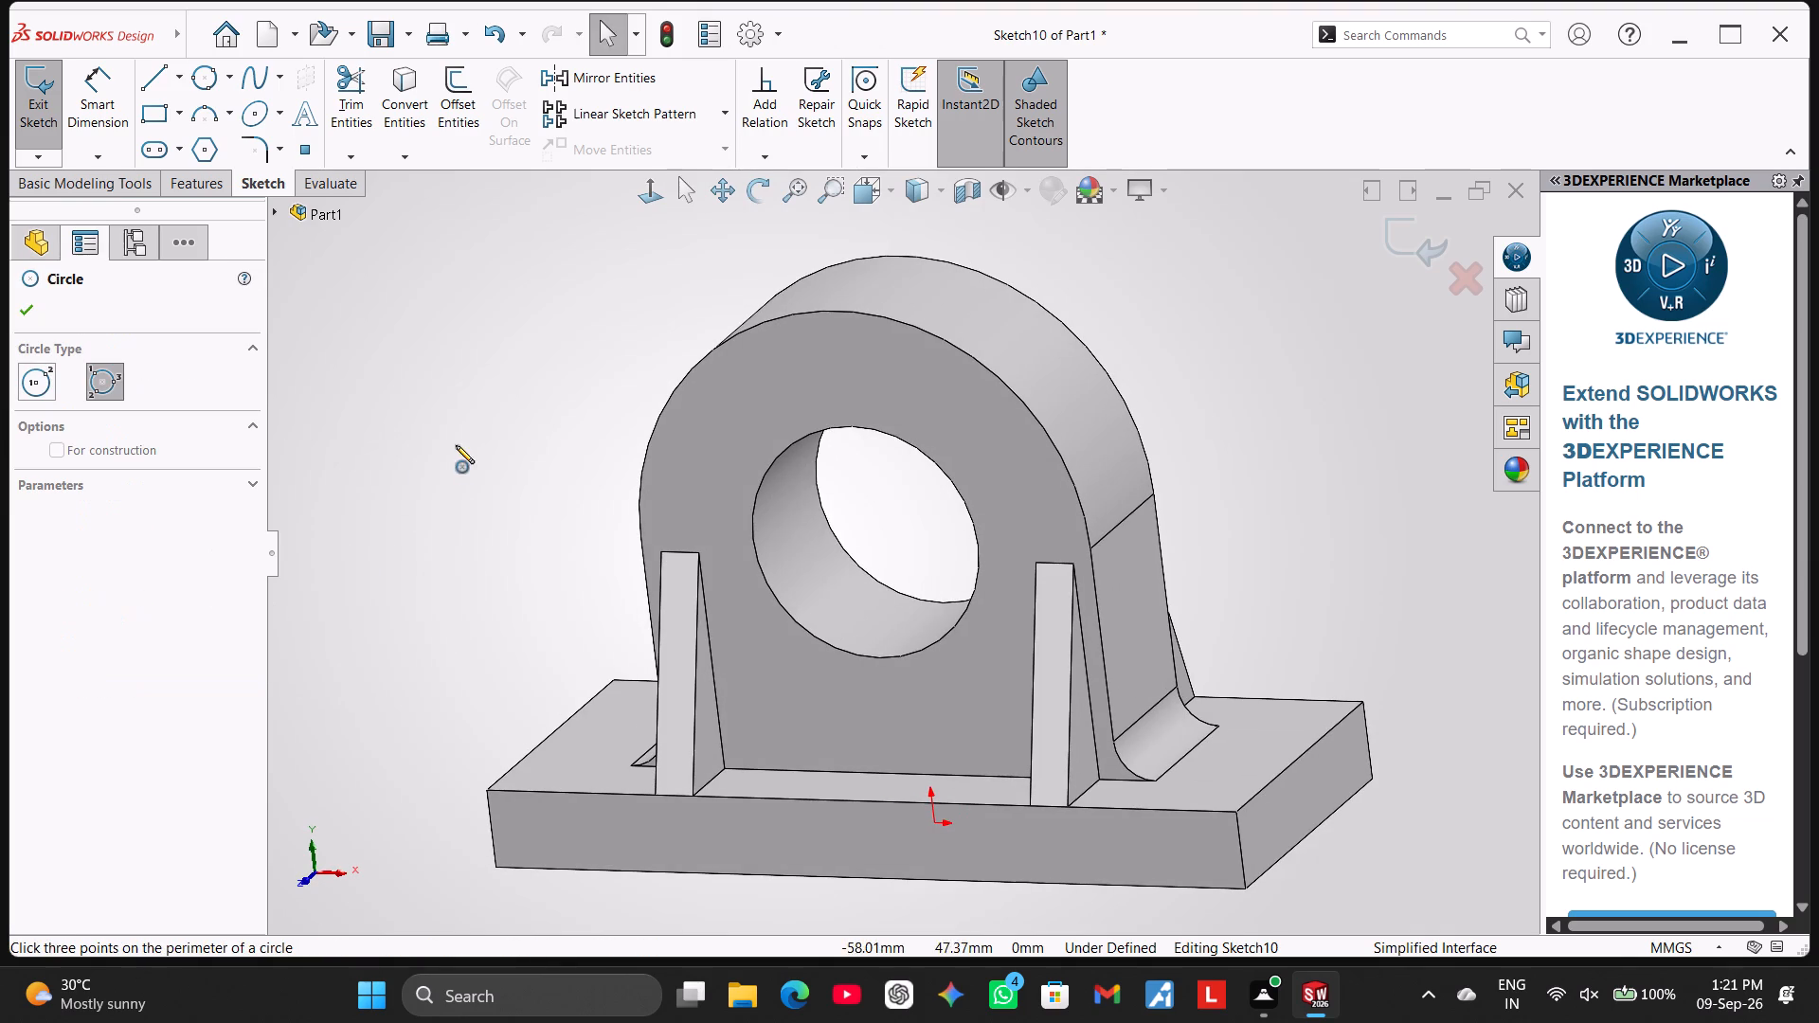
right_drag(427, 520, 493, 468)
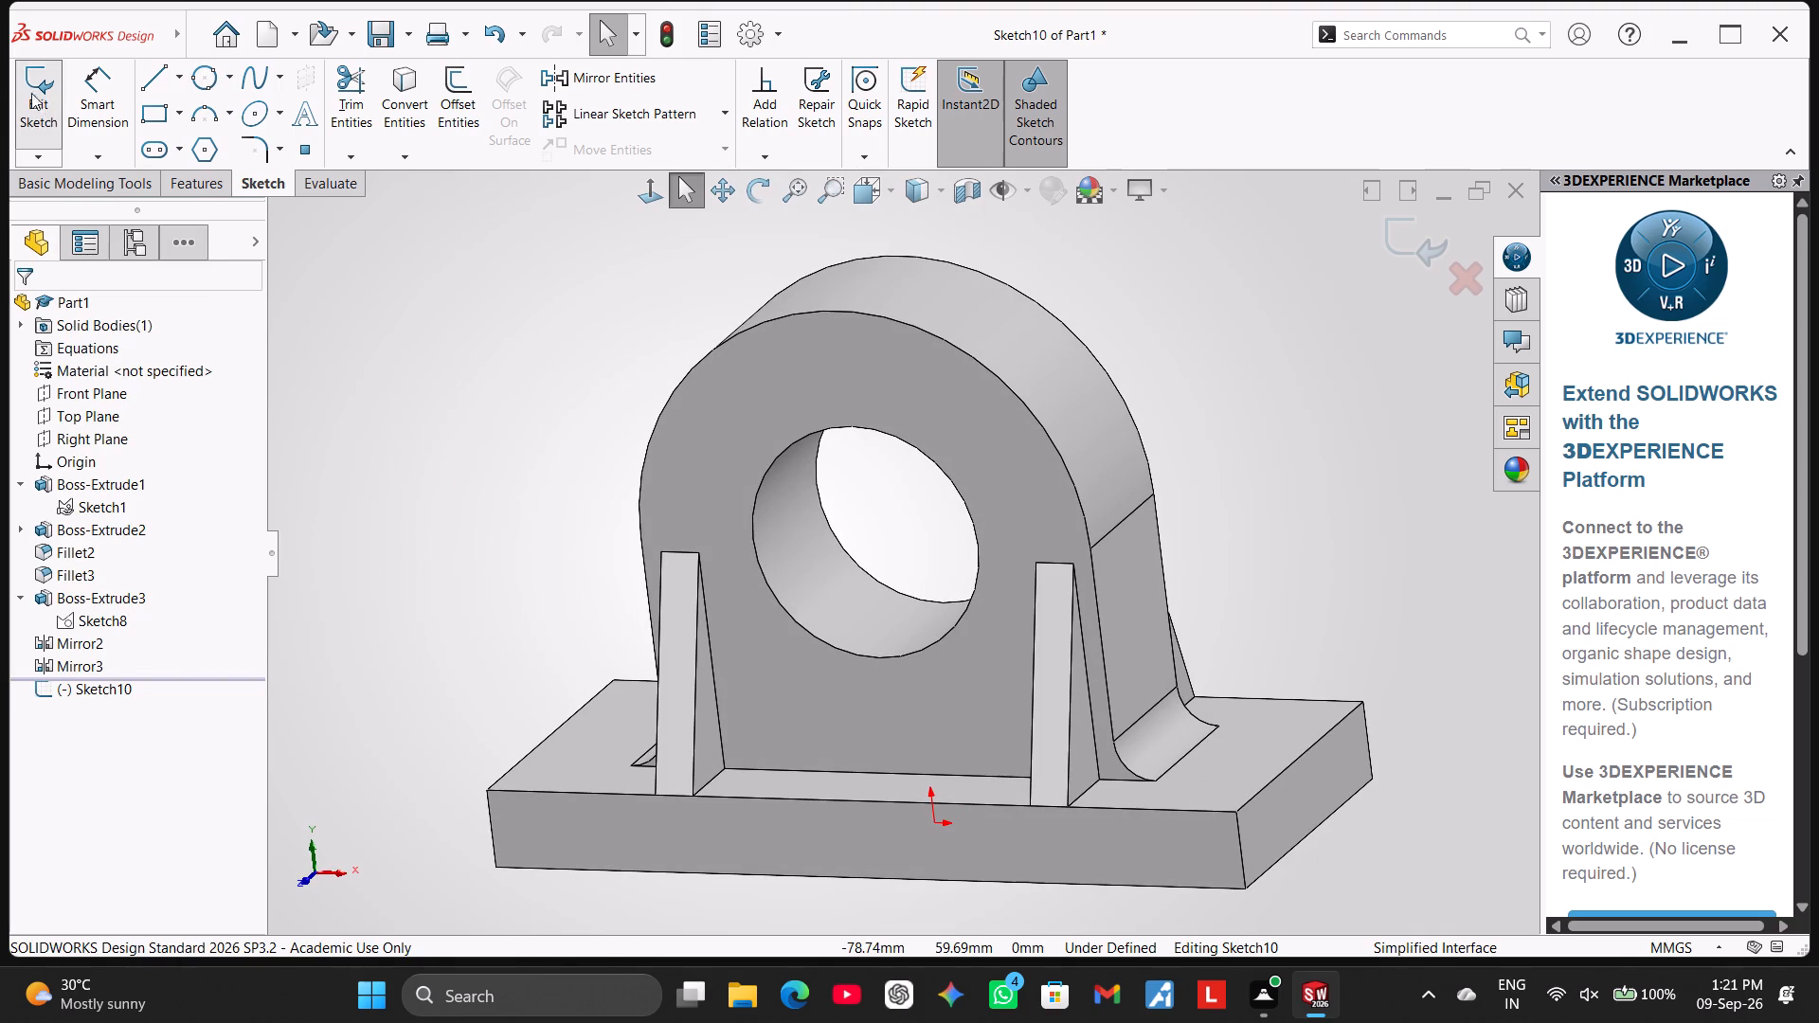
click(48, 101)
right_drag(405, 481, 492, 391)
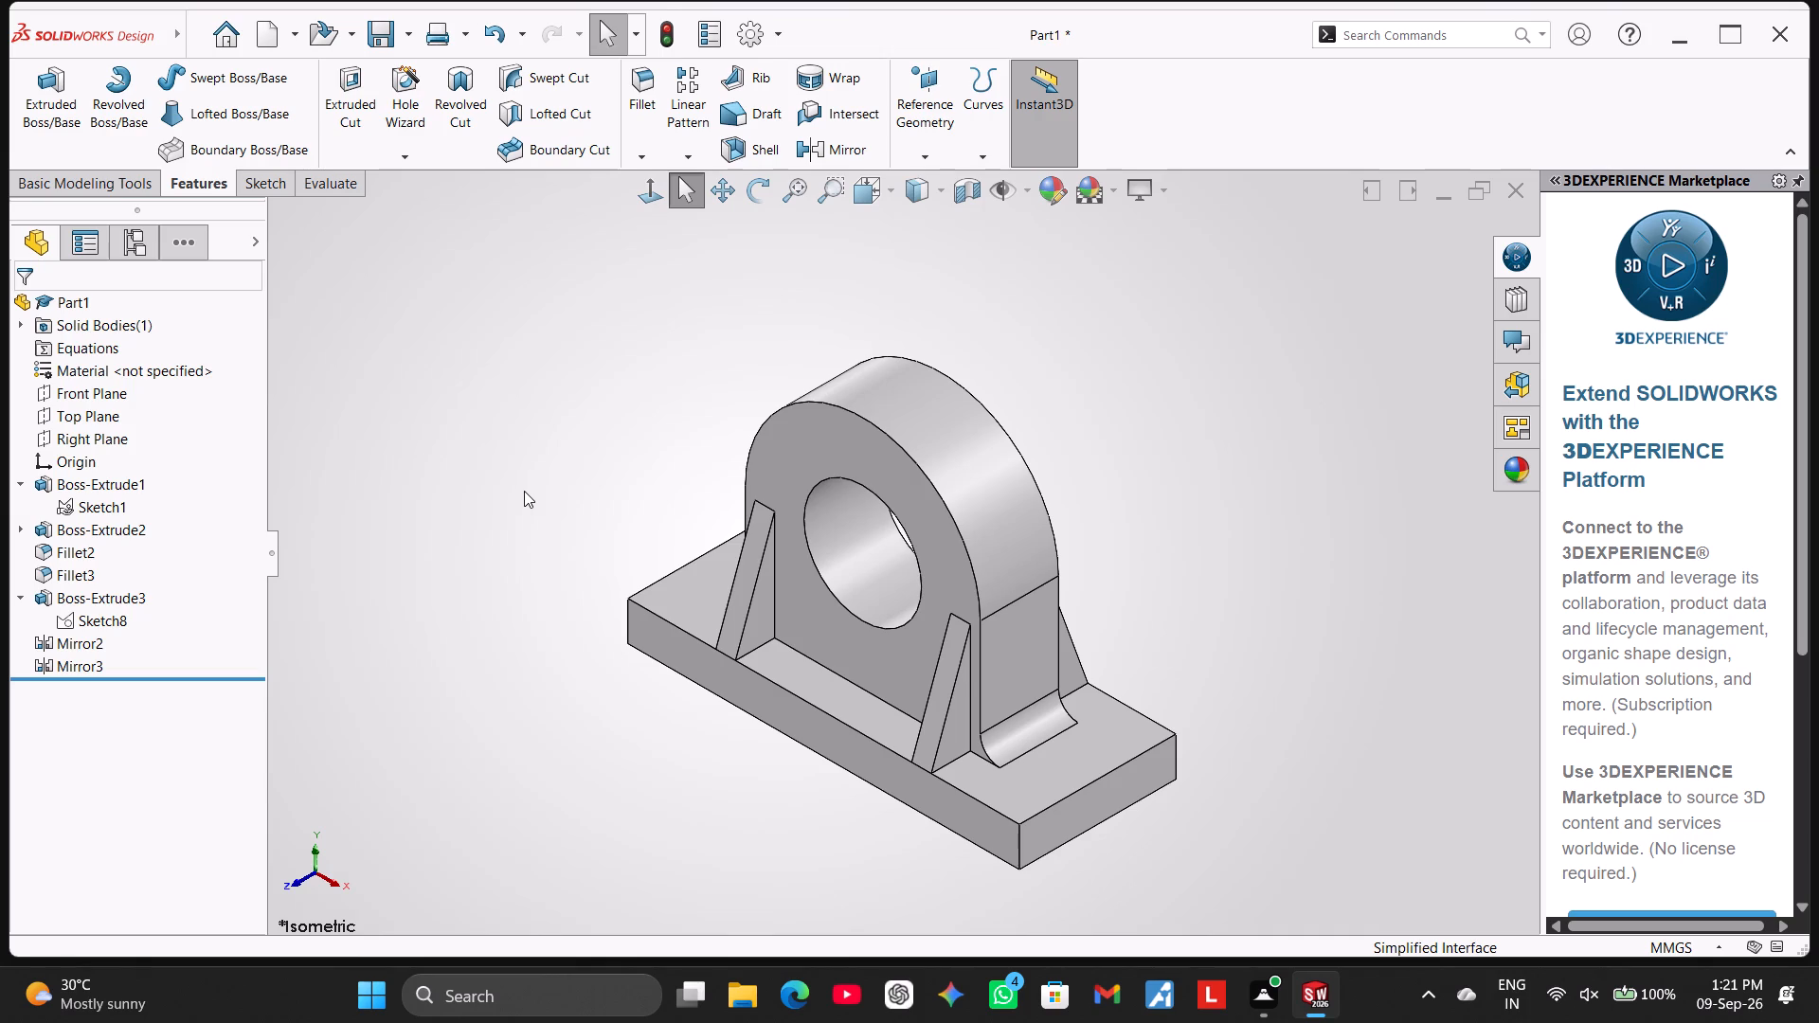
Change the original rib's extrusion to Blind with its direction reversed and a depth of 10 mm.
click(17, 603)
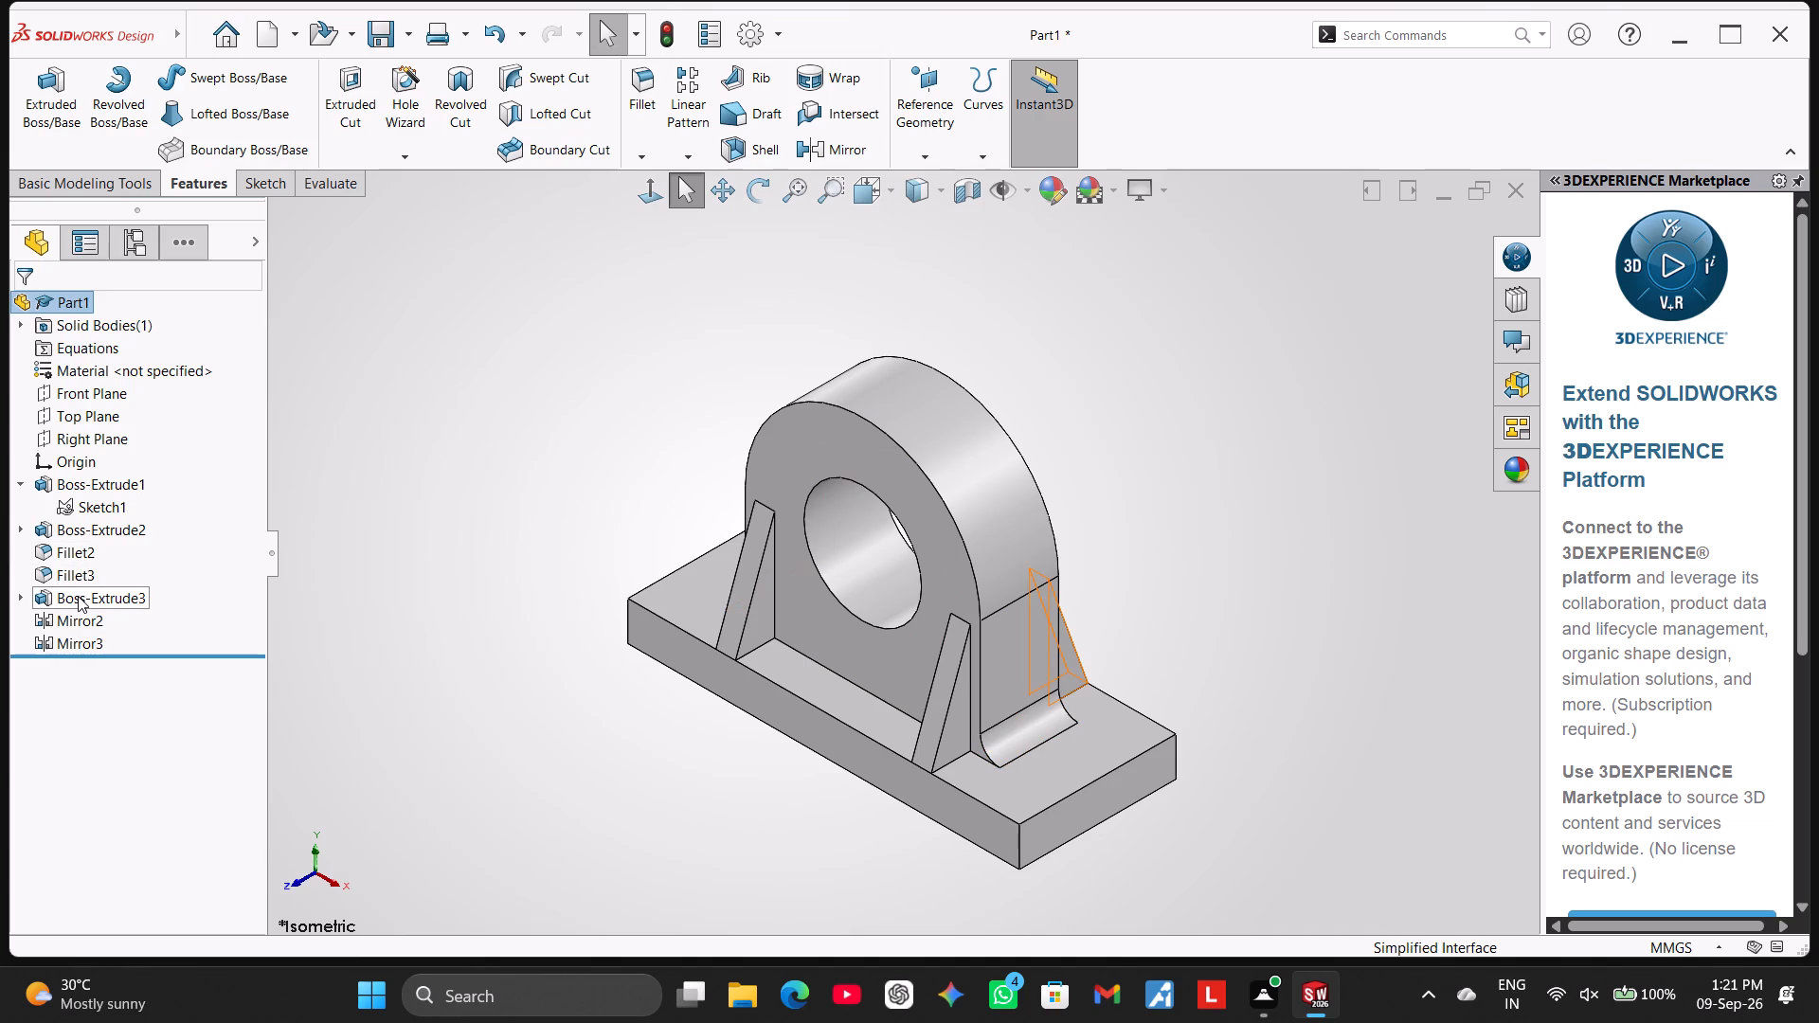
click(78, 596)
click(100, 547)
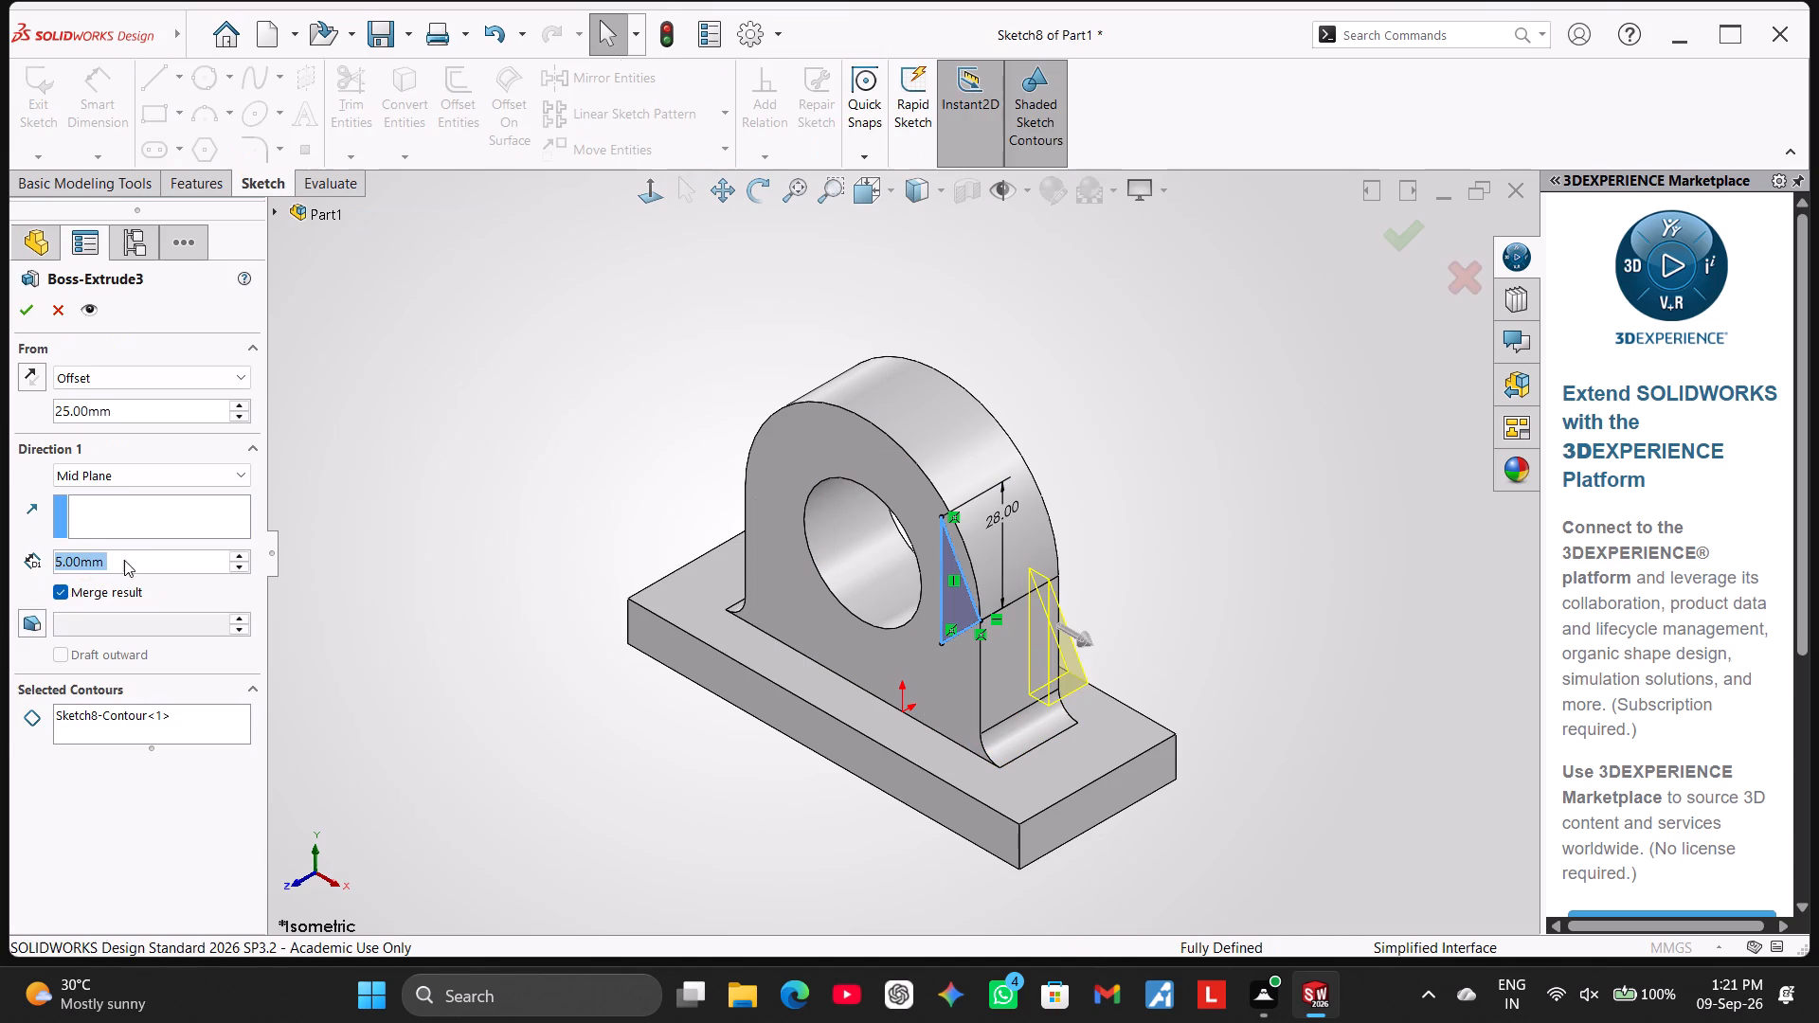
middle_drag(458, 646, 260, 703)
click(135, 483)
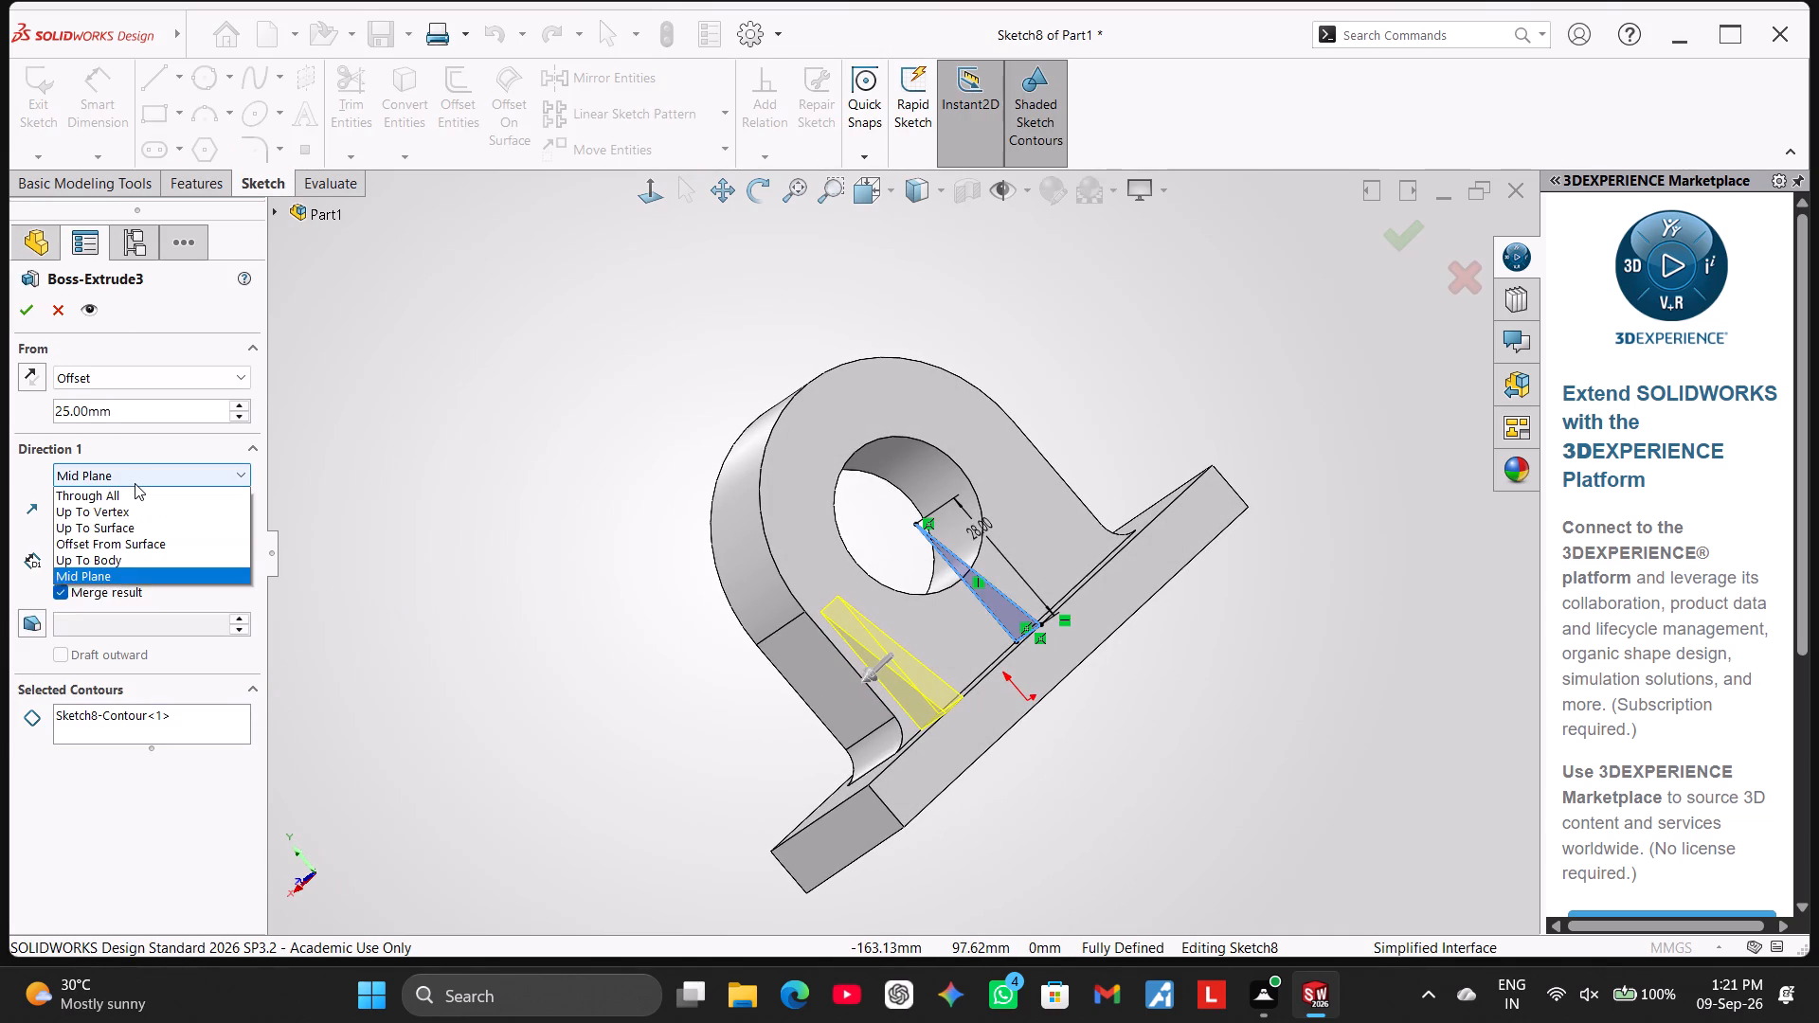
click(135, 483)
click(135, 483)
click(135, 497)
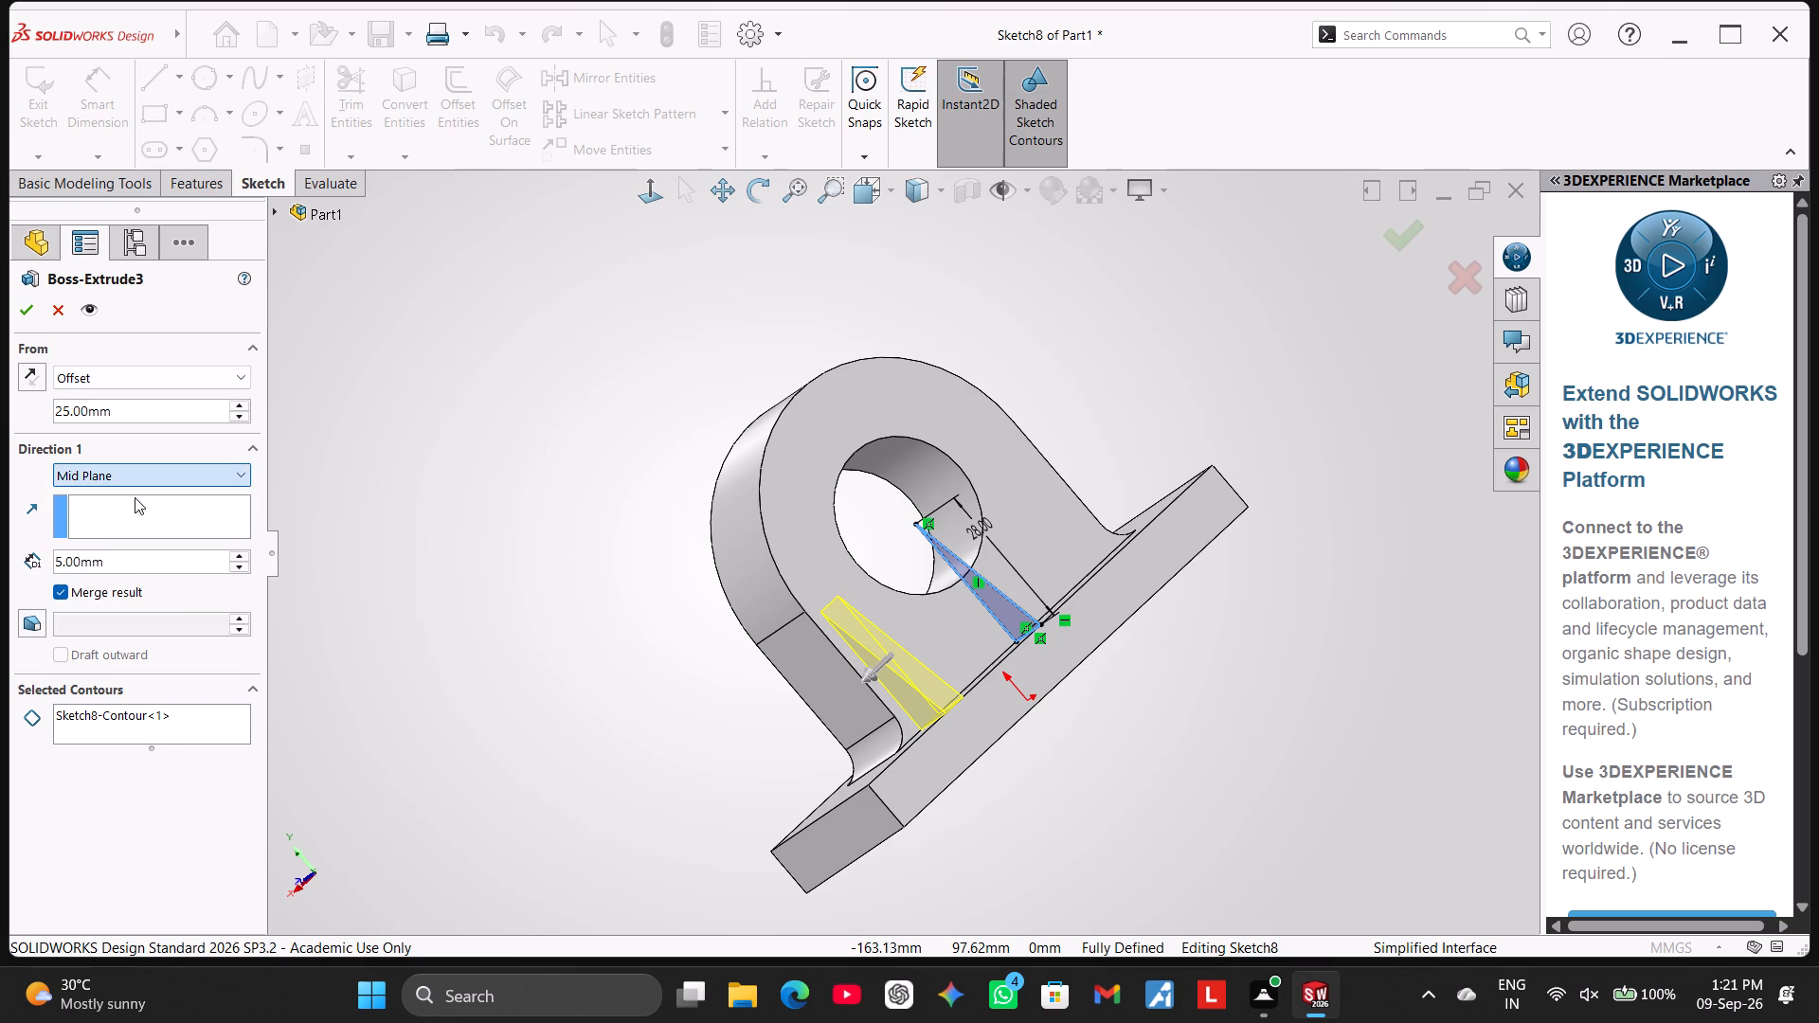
click(34, 479)
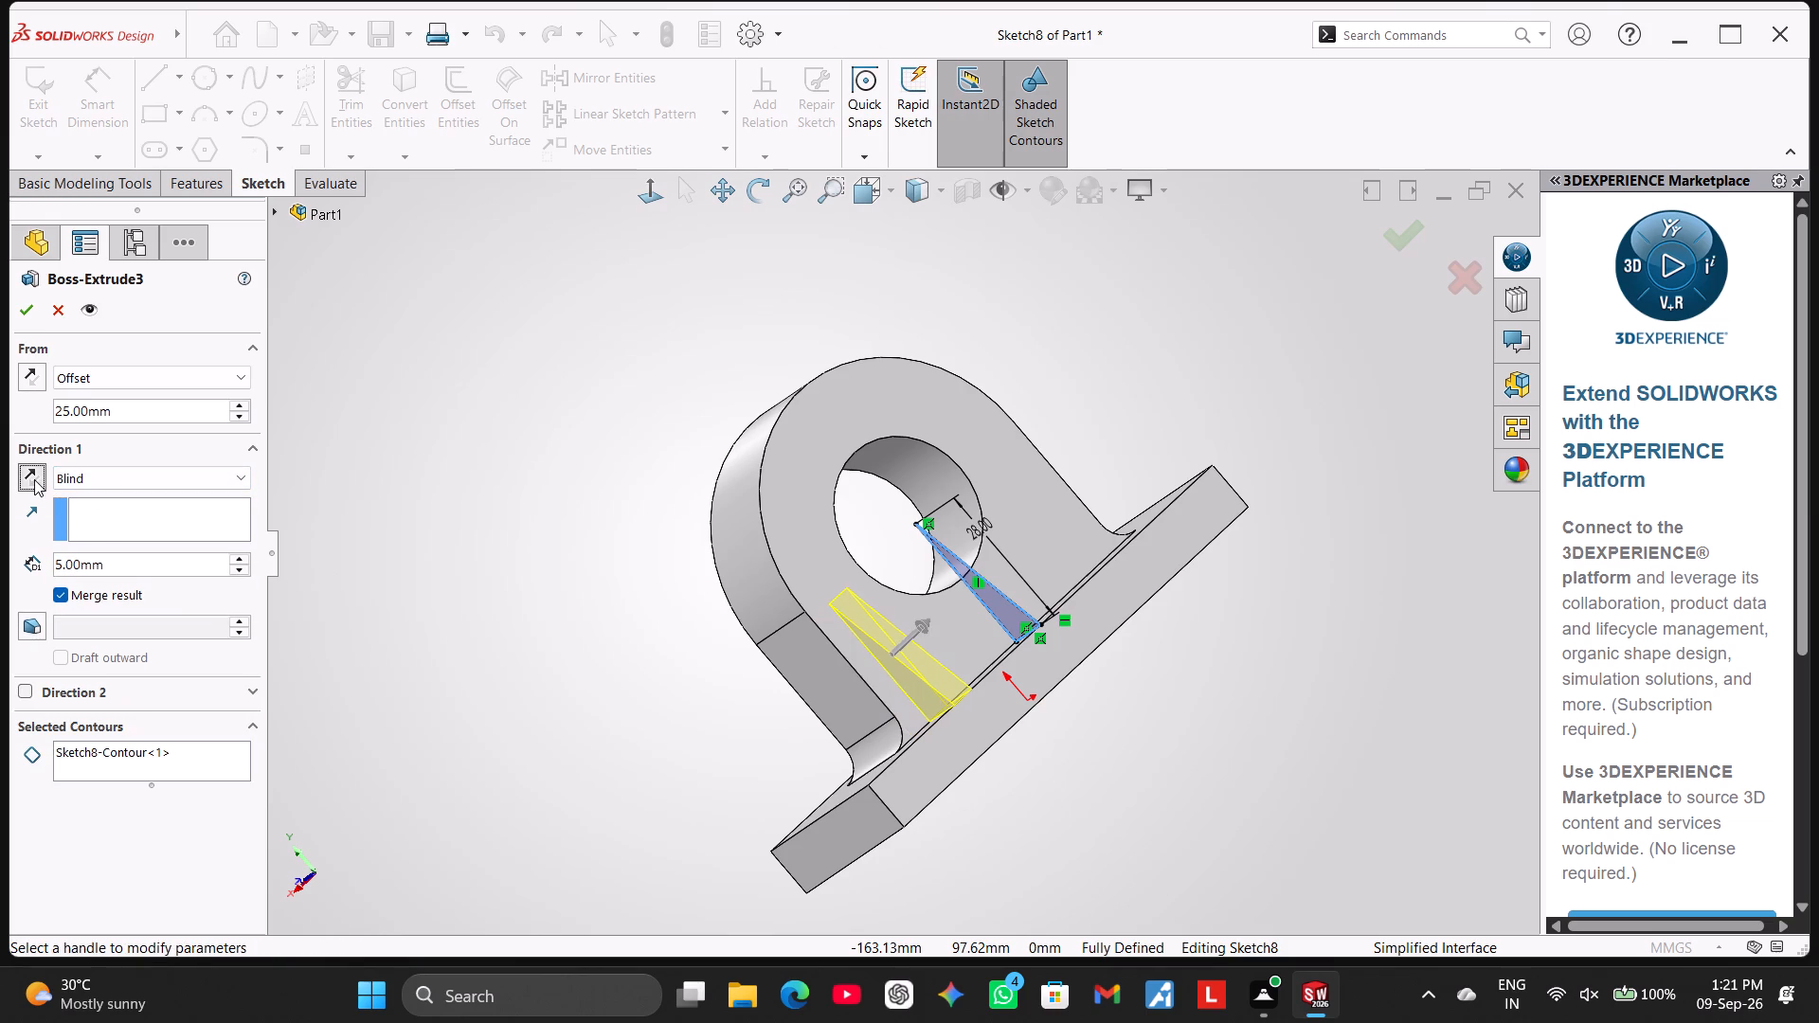
drag(115, 565, 9, 566)
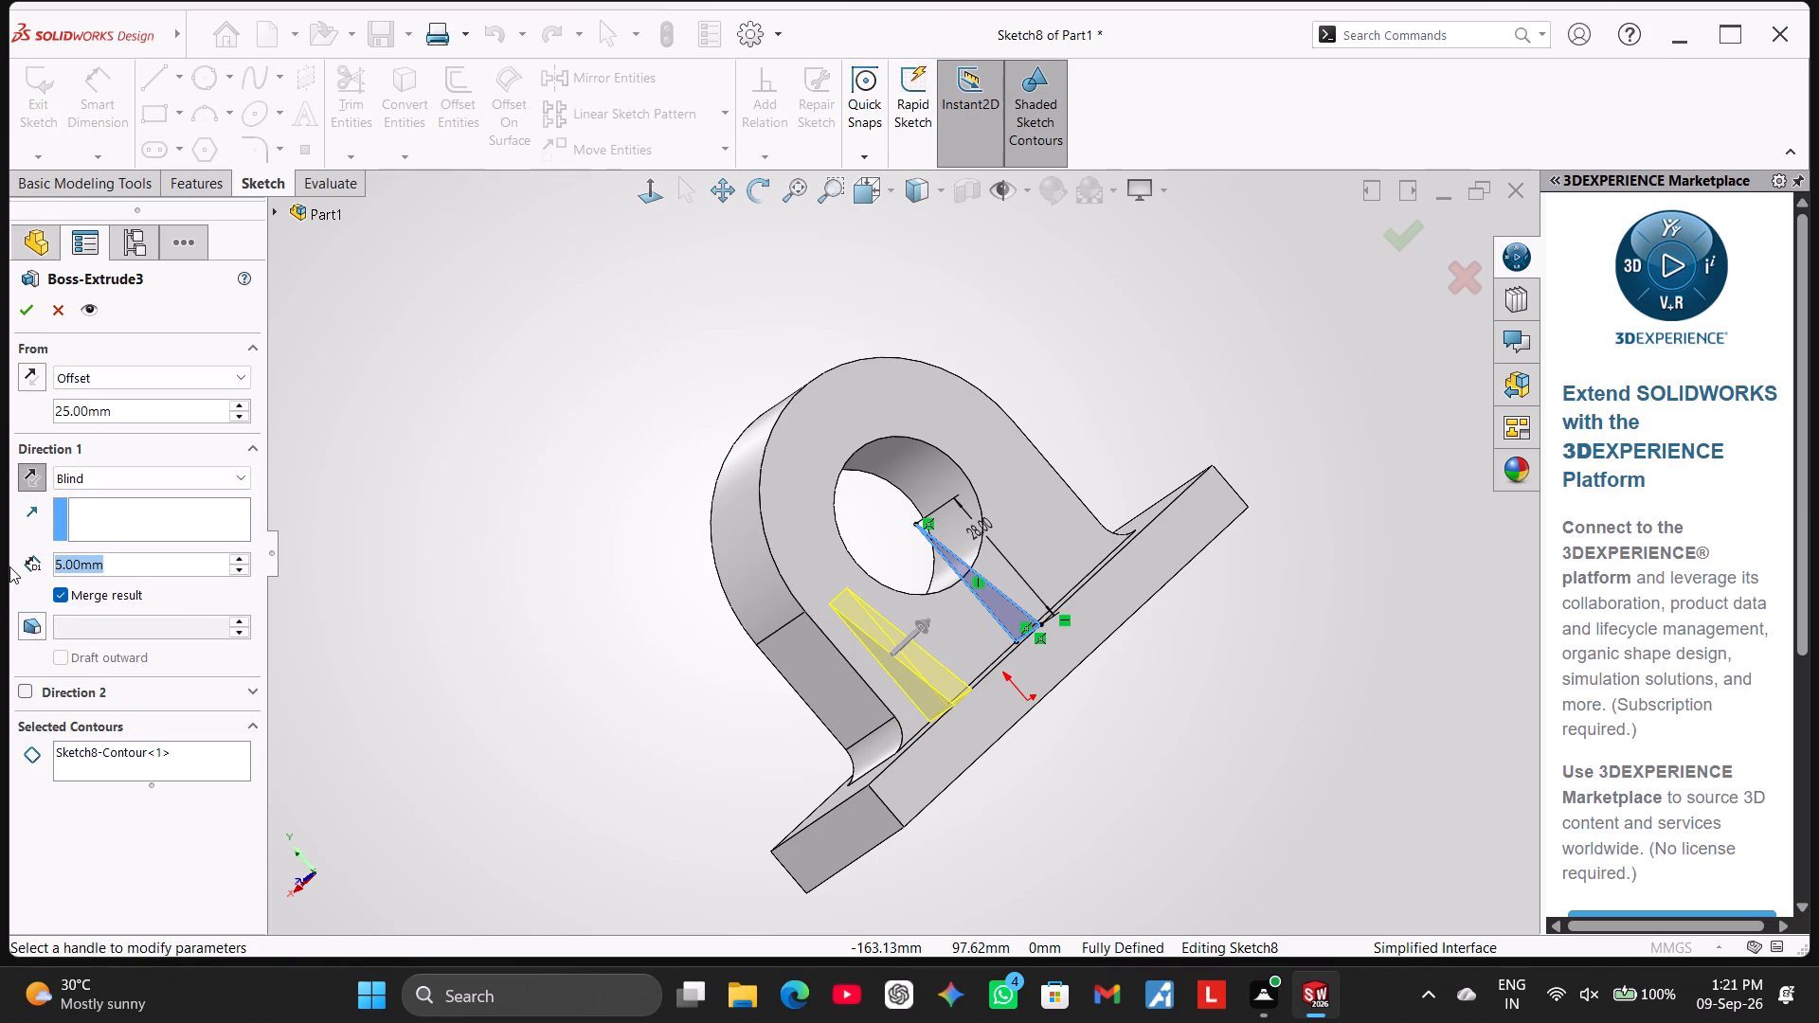
text(10)
key(Return)
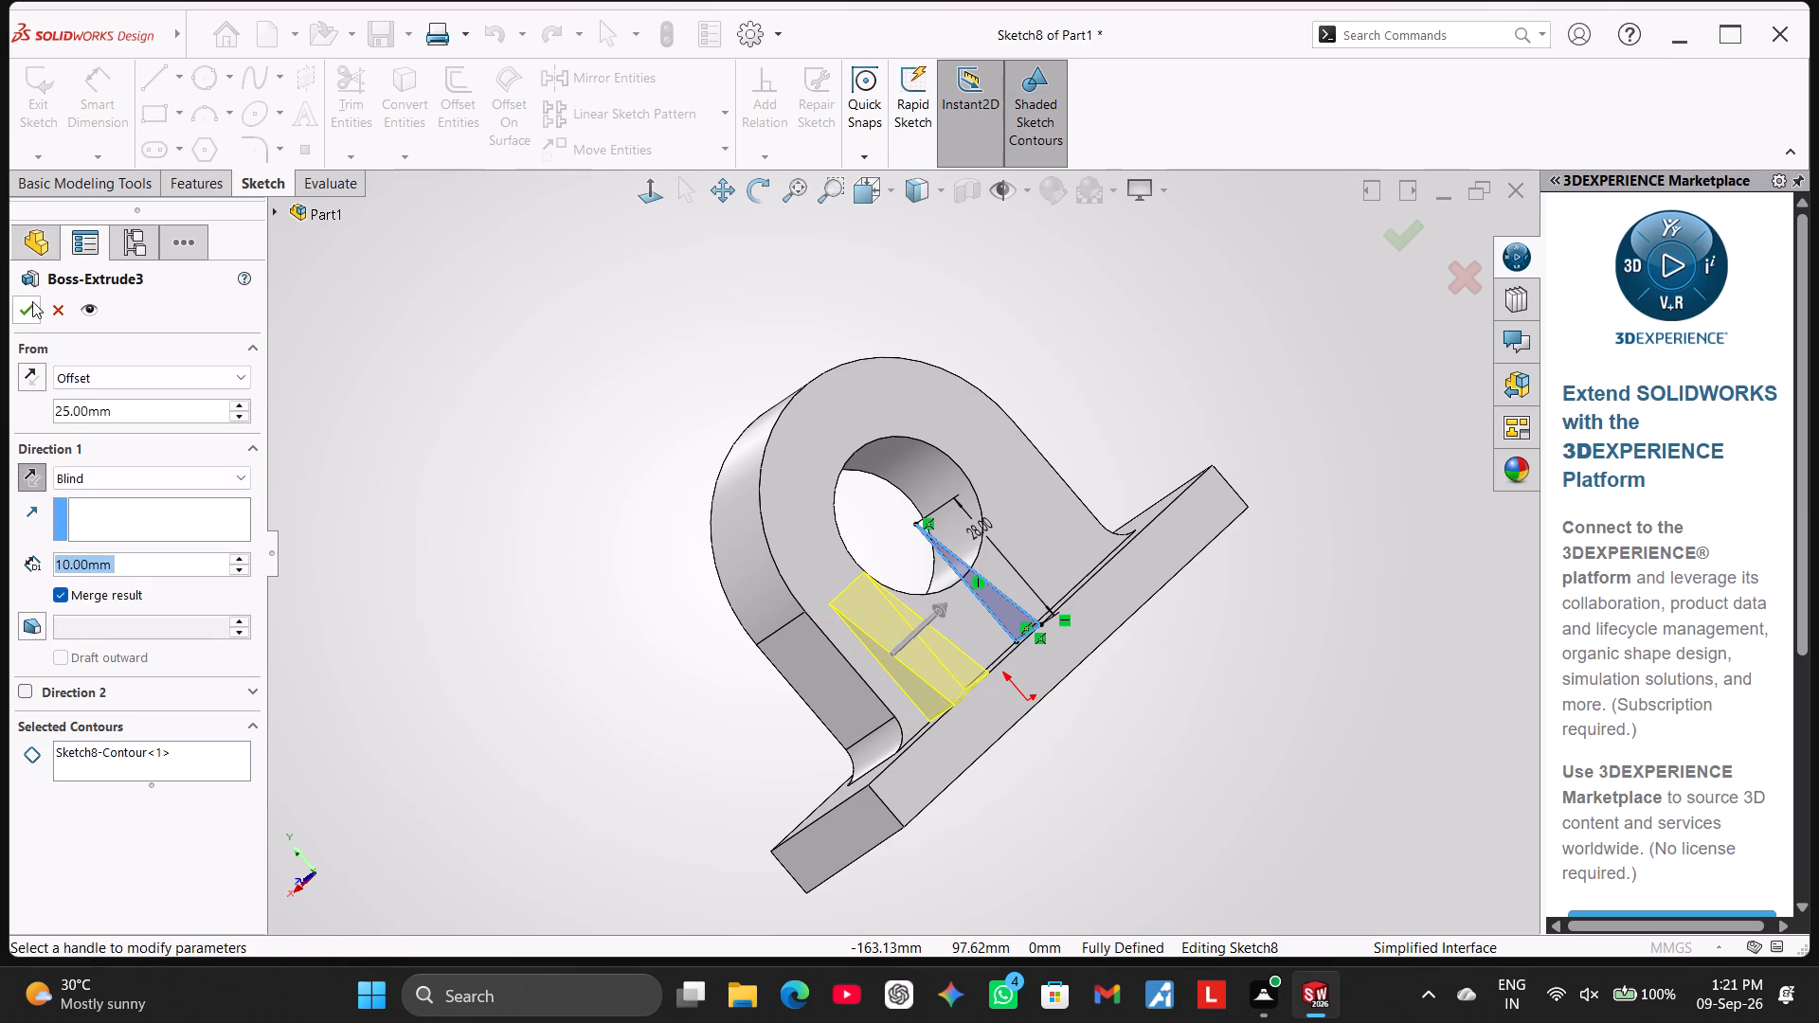
click(32, 301)
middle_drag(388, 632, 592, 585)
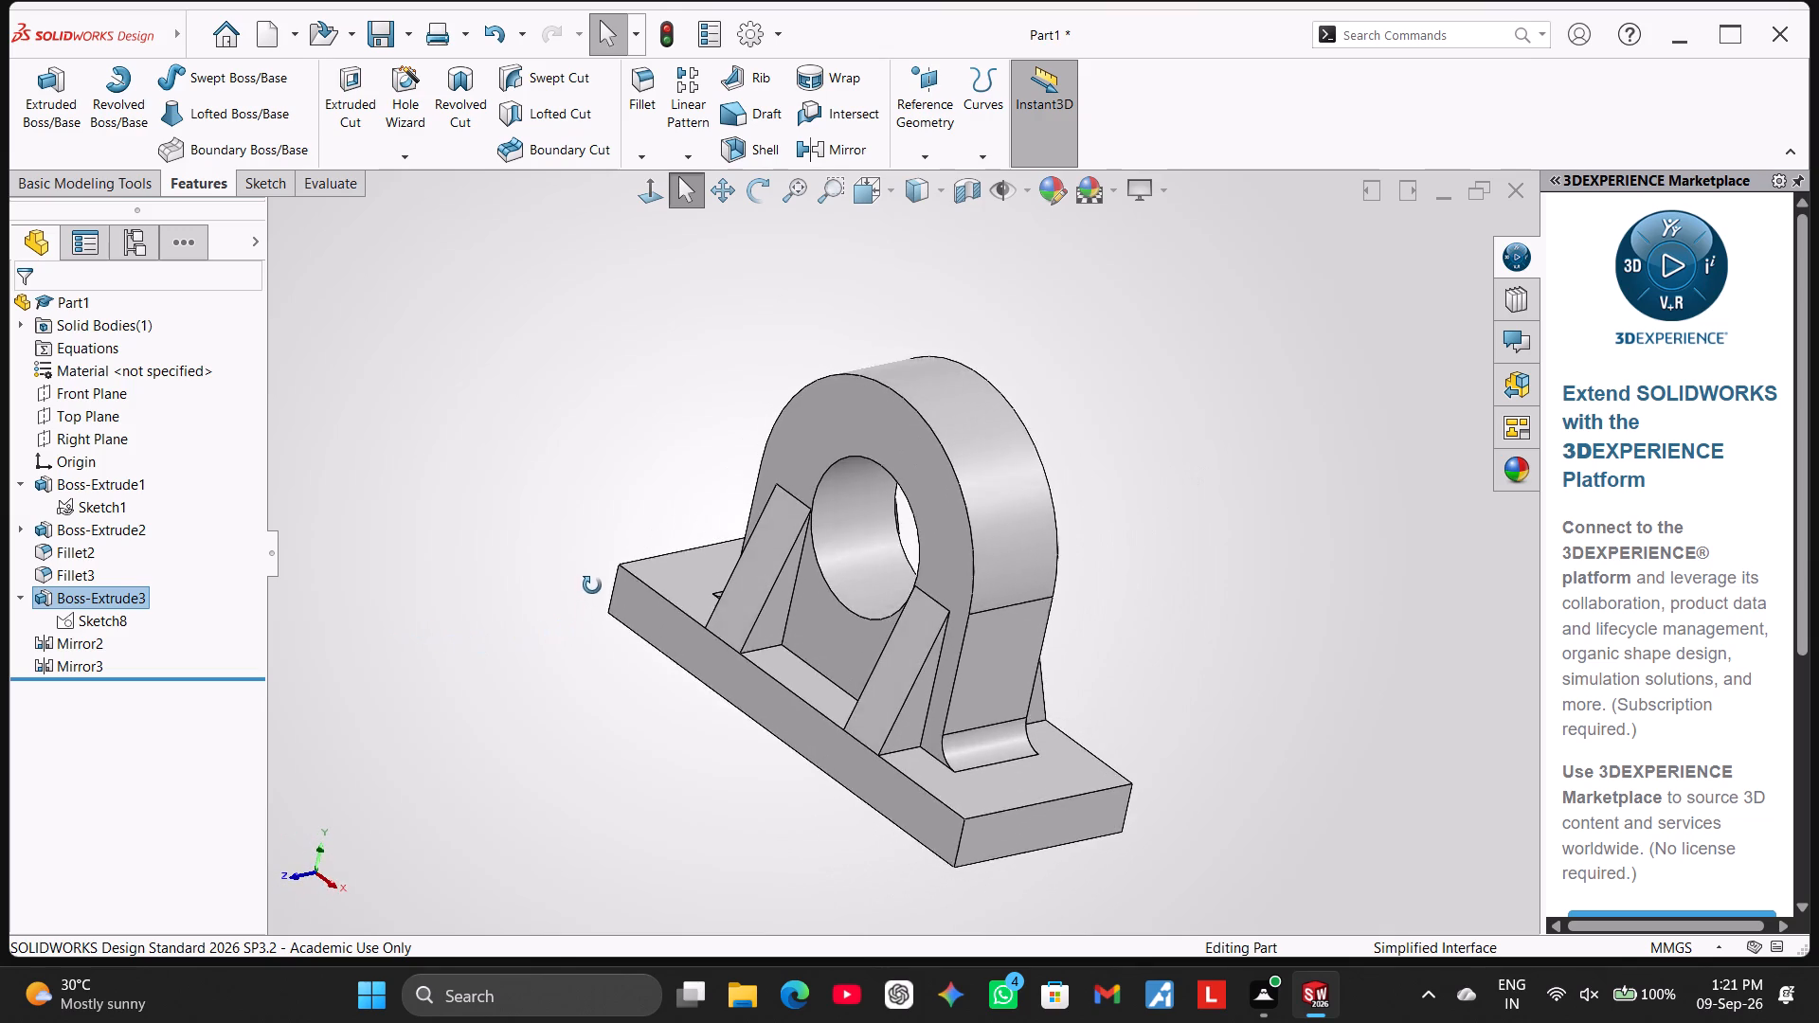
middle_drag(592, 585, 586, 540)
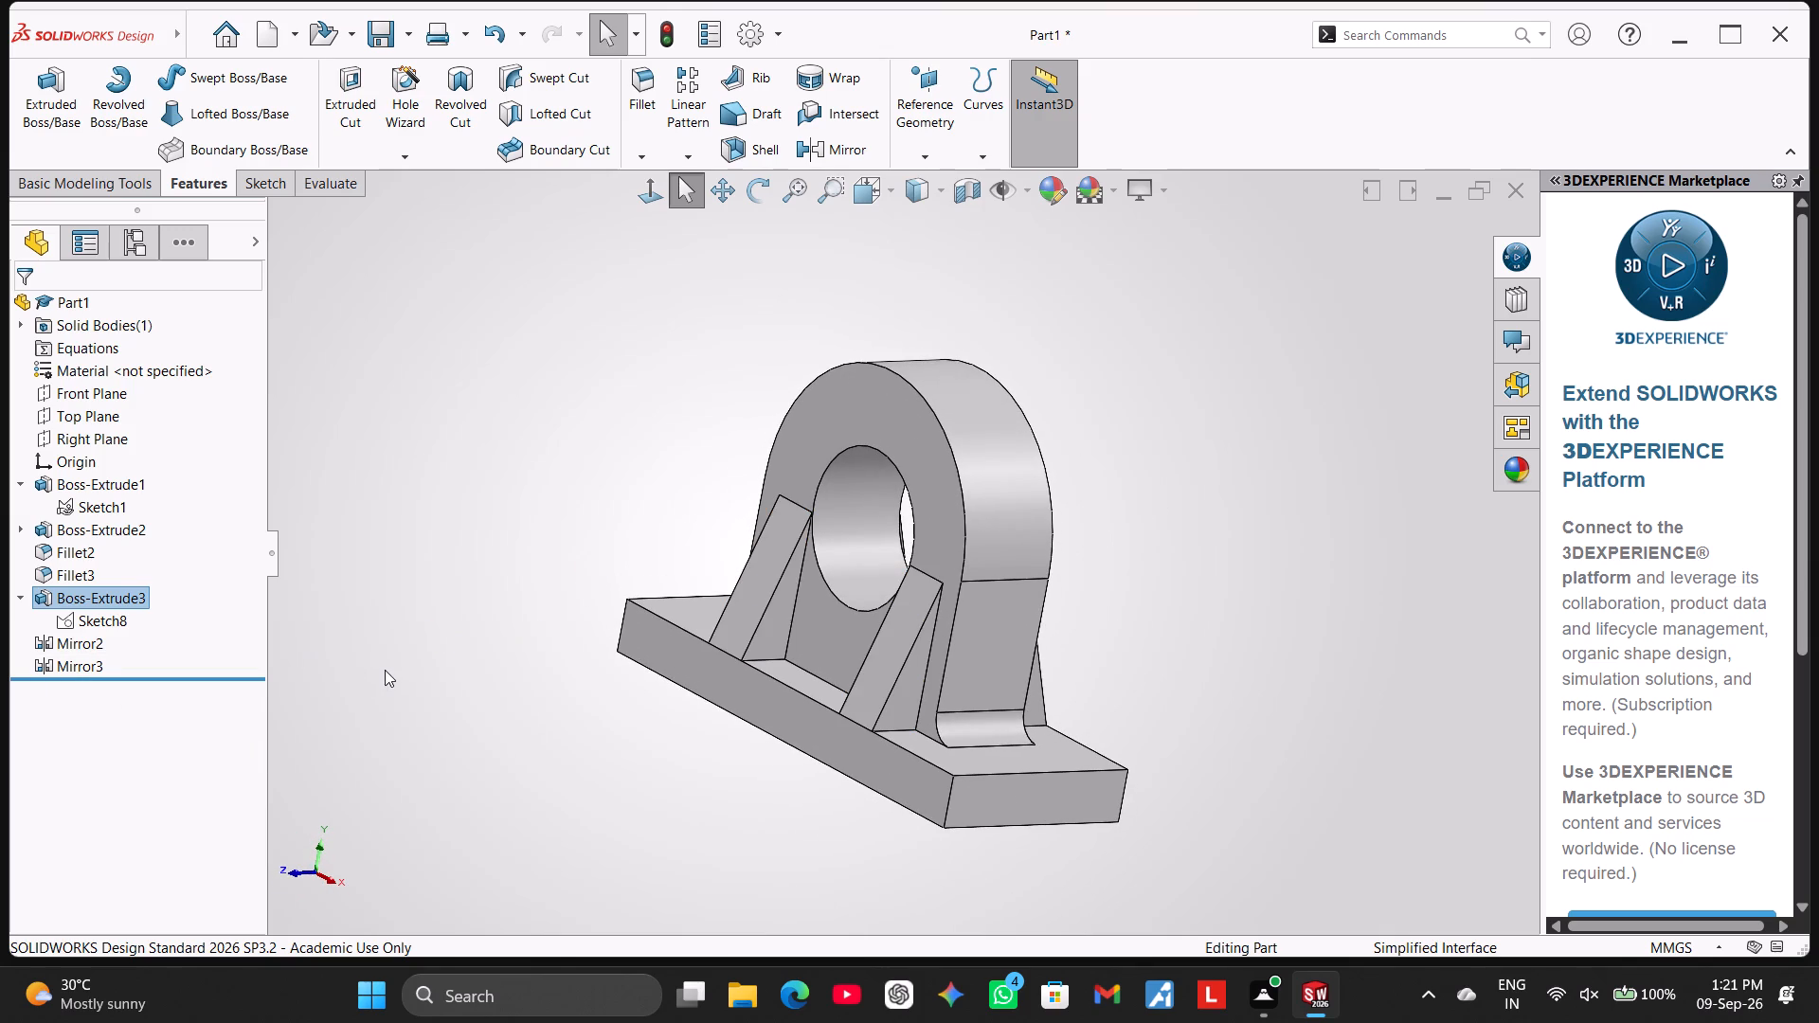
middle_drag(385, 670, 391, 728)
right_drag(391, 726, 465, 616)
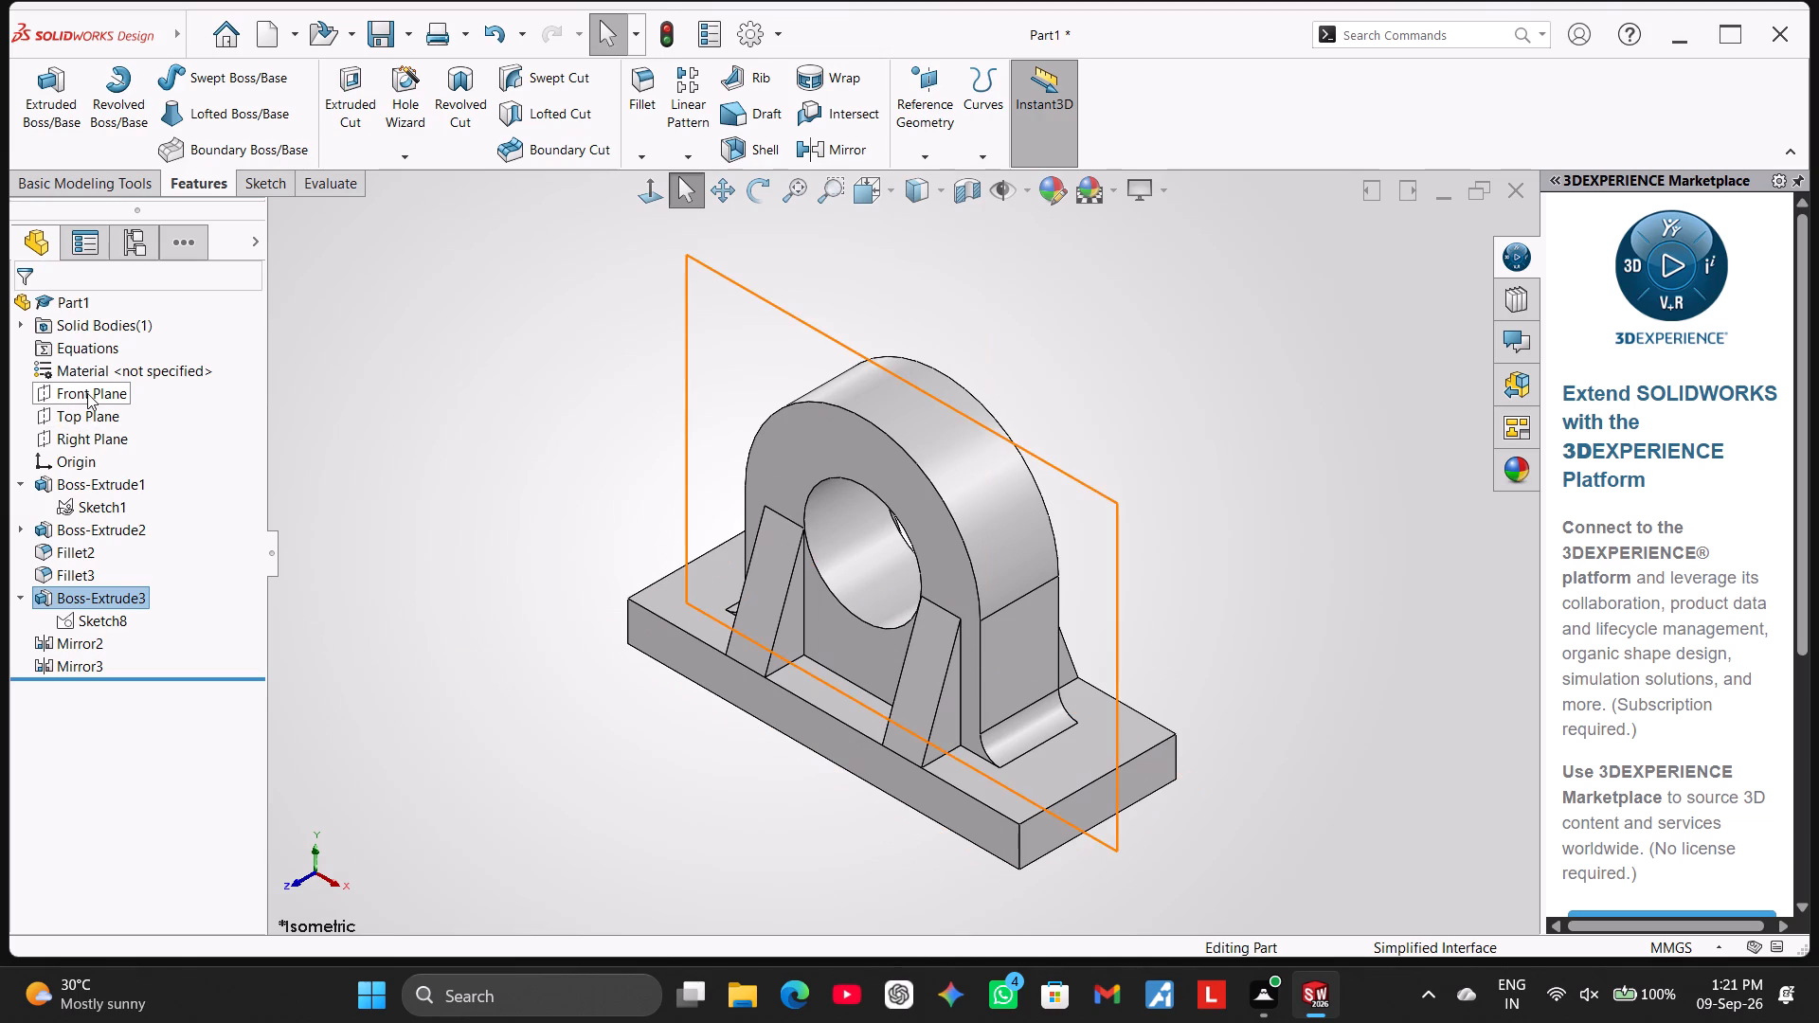
Sketch a circle about 11 mm in diameter on the Top Plane, near the base's negative-X end and level with the origin.
click(92, 421)
click(116, 398)
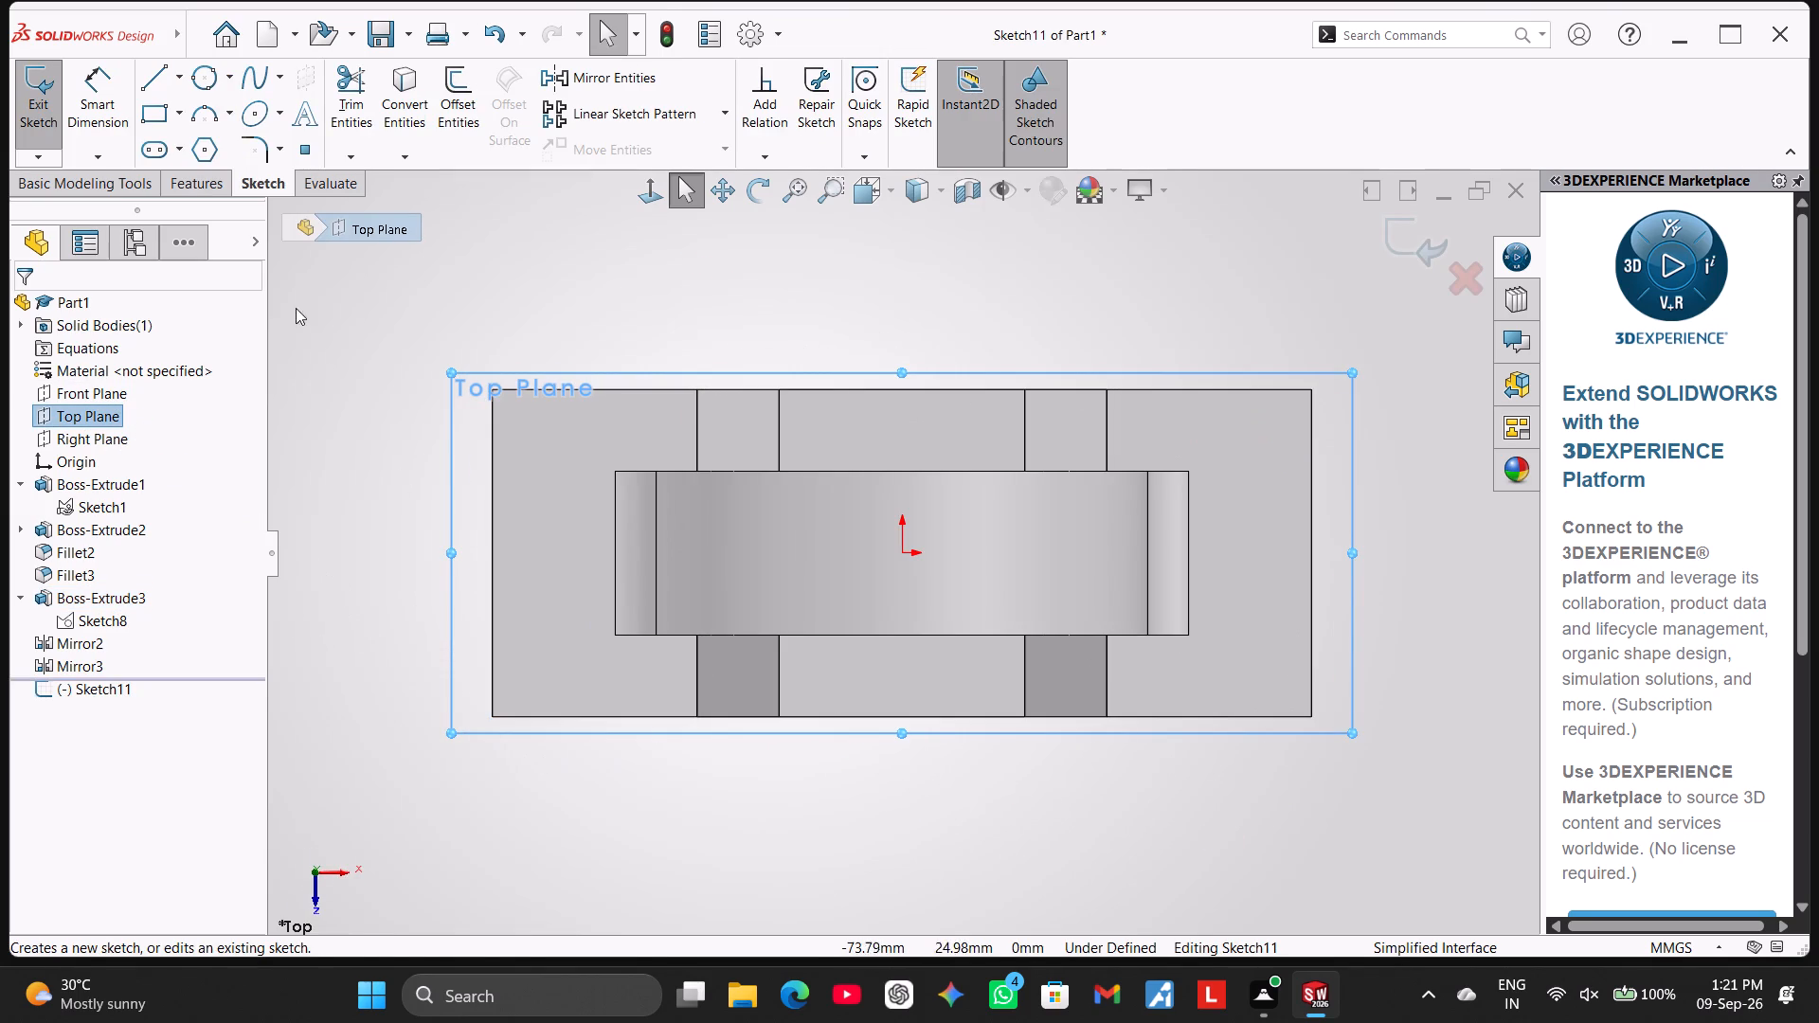
right_drag(315, 381, 326, 276)
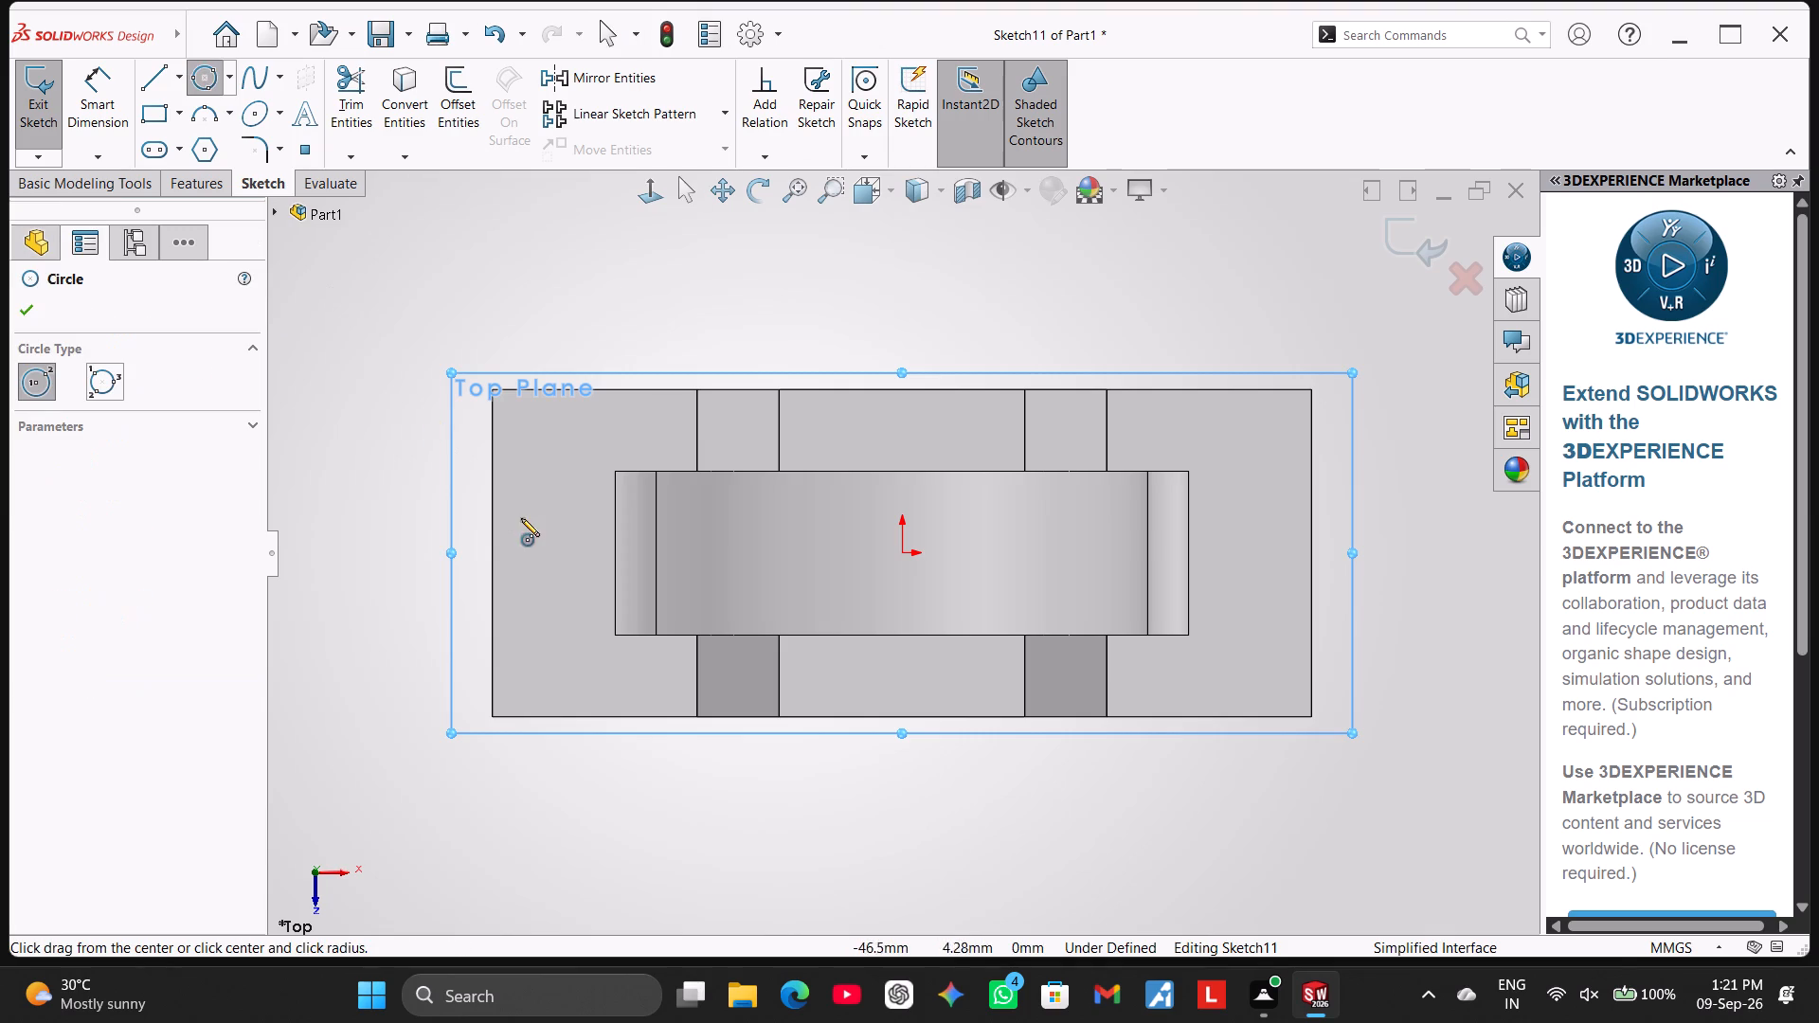
click(547, 556)
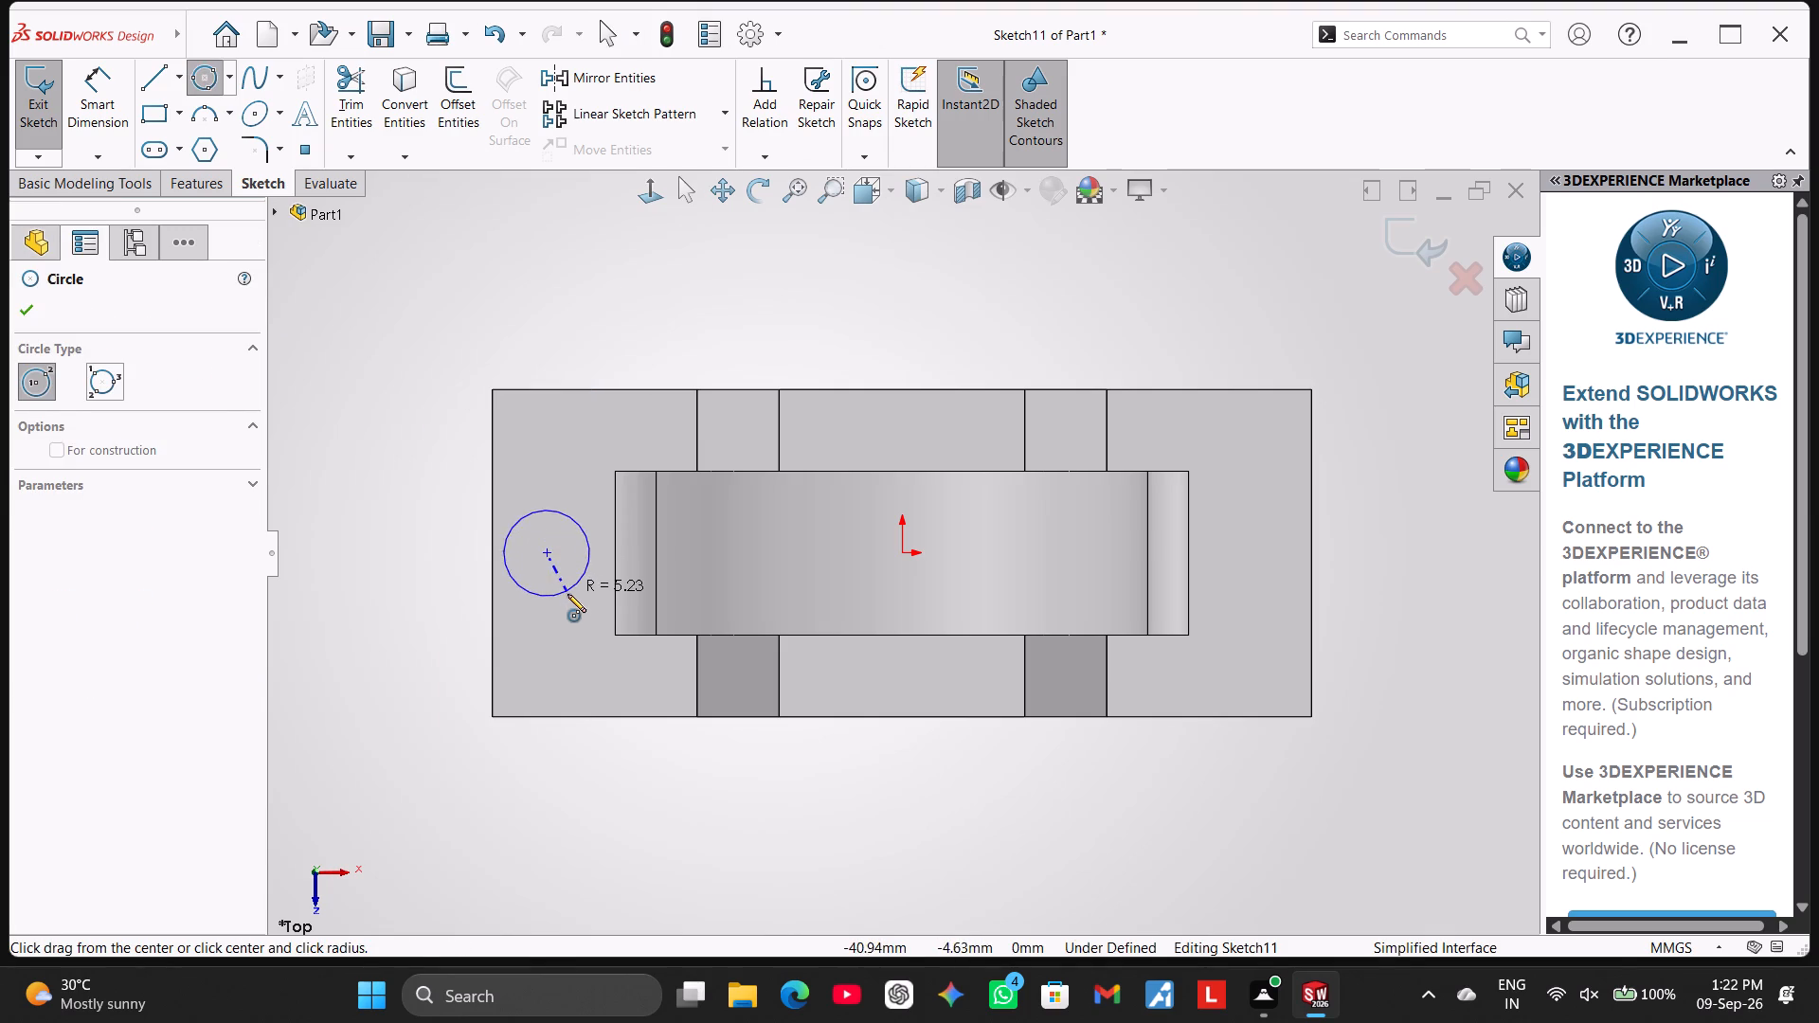
click(567, 594)
right_click(454, 314)
click(501, 337)
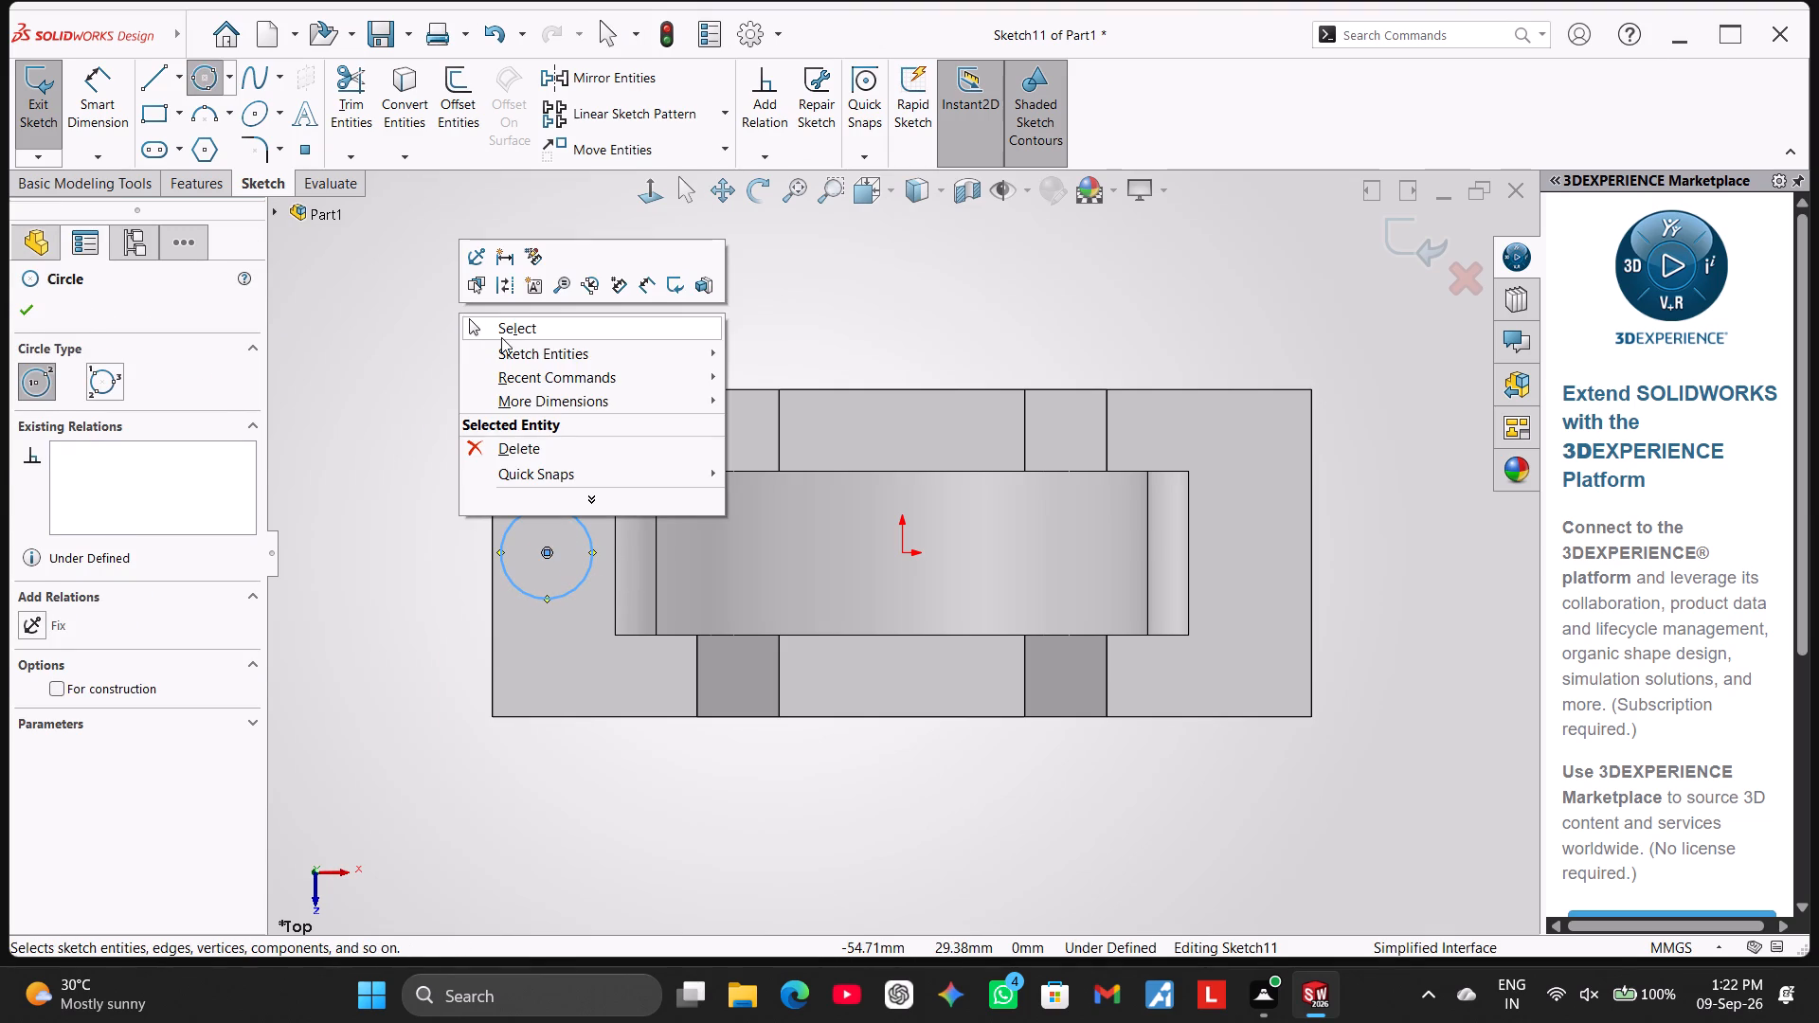
Dimension the sketched circle's diameter to 12 mm.
click(107, 104)
click(525, 511)
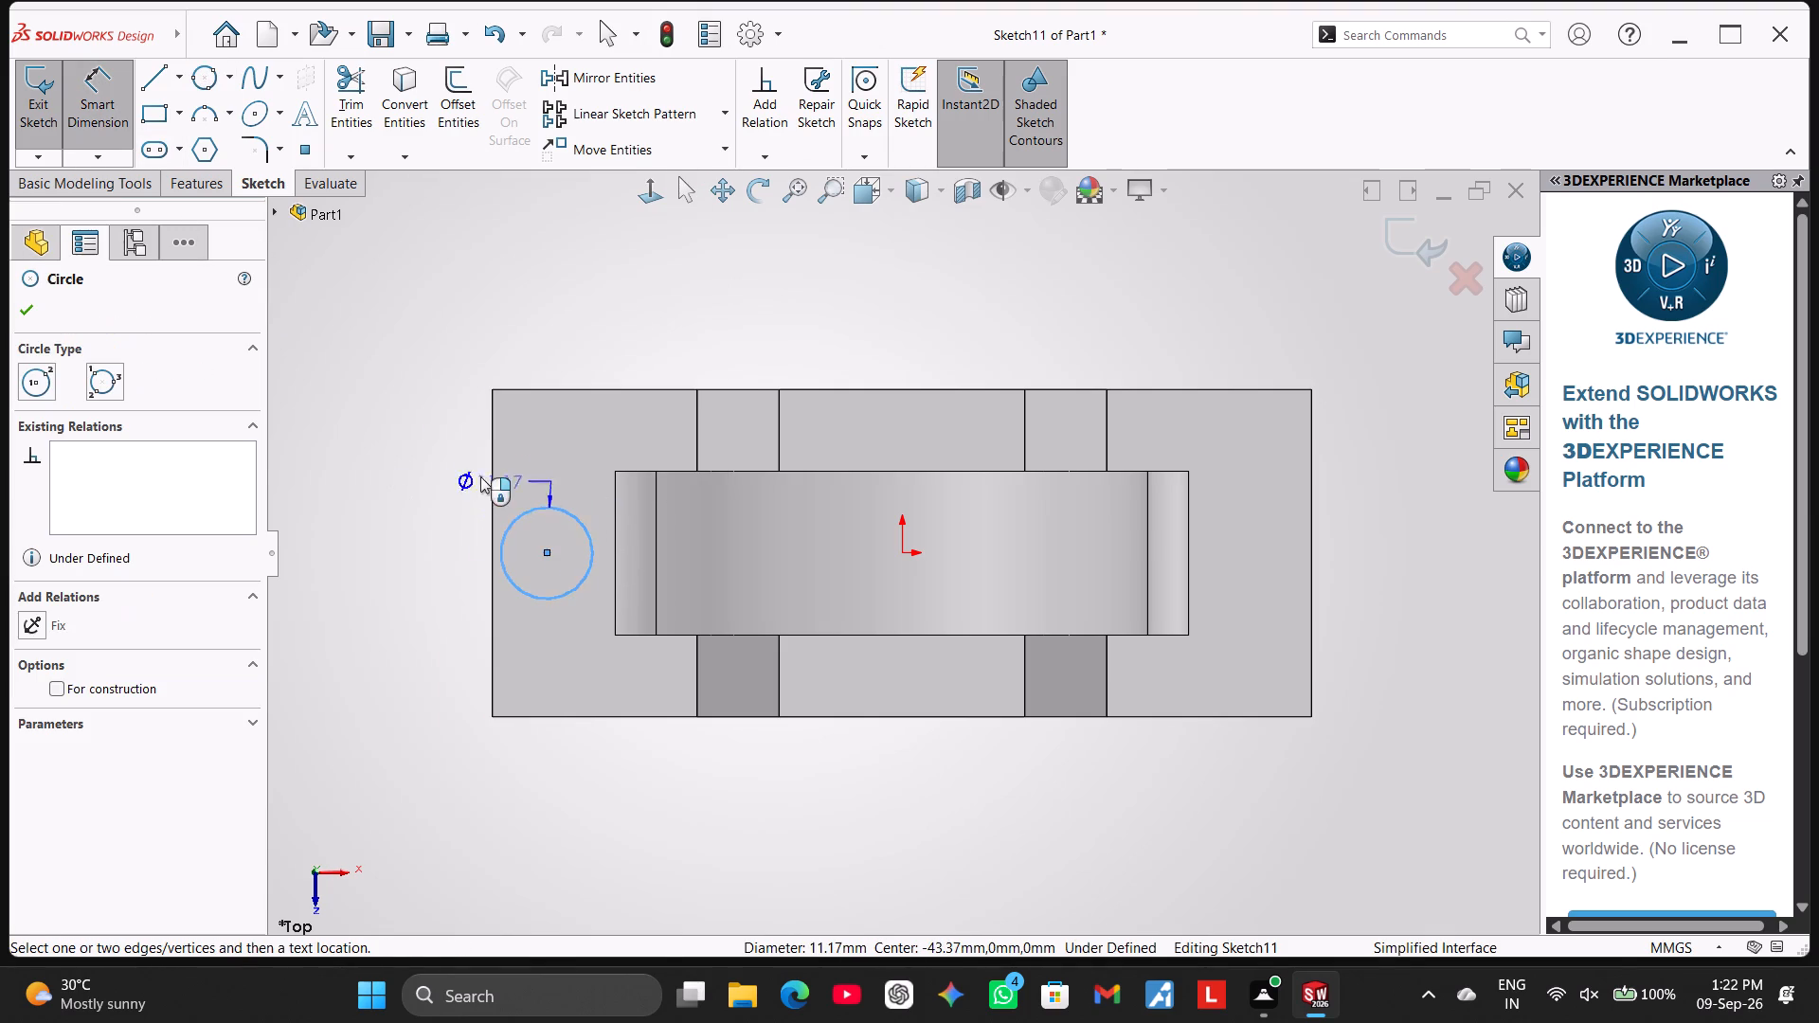
click(398, 433)
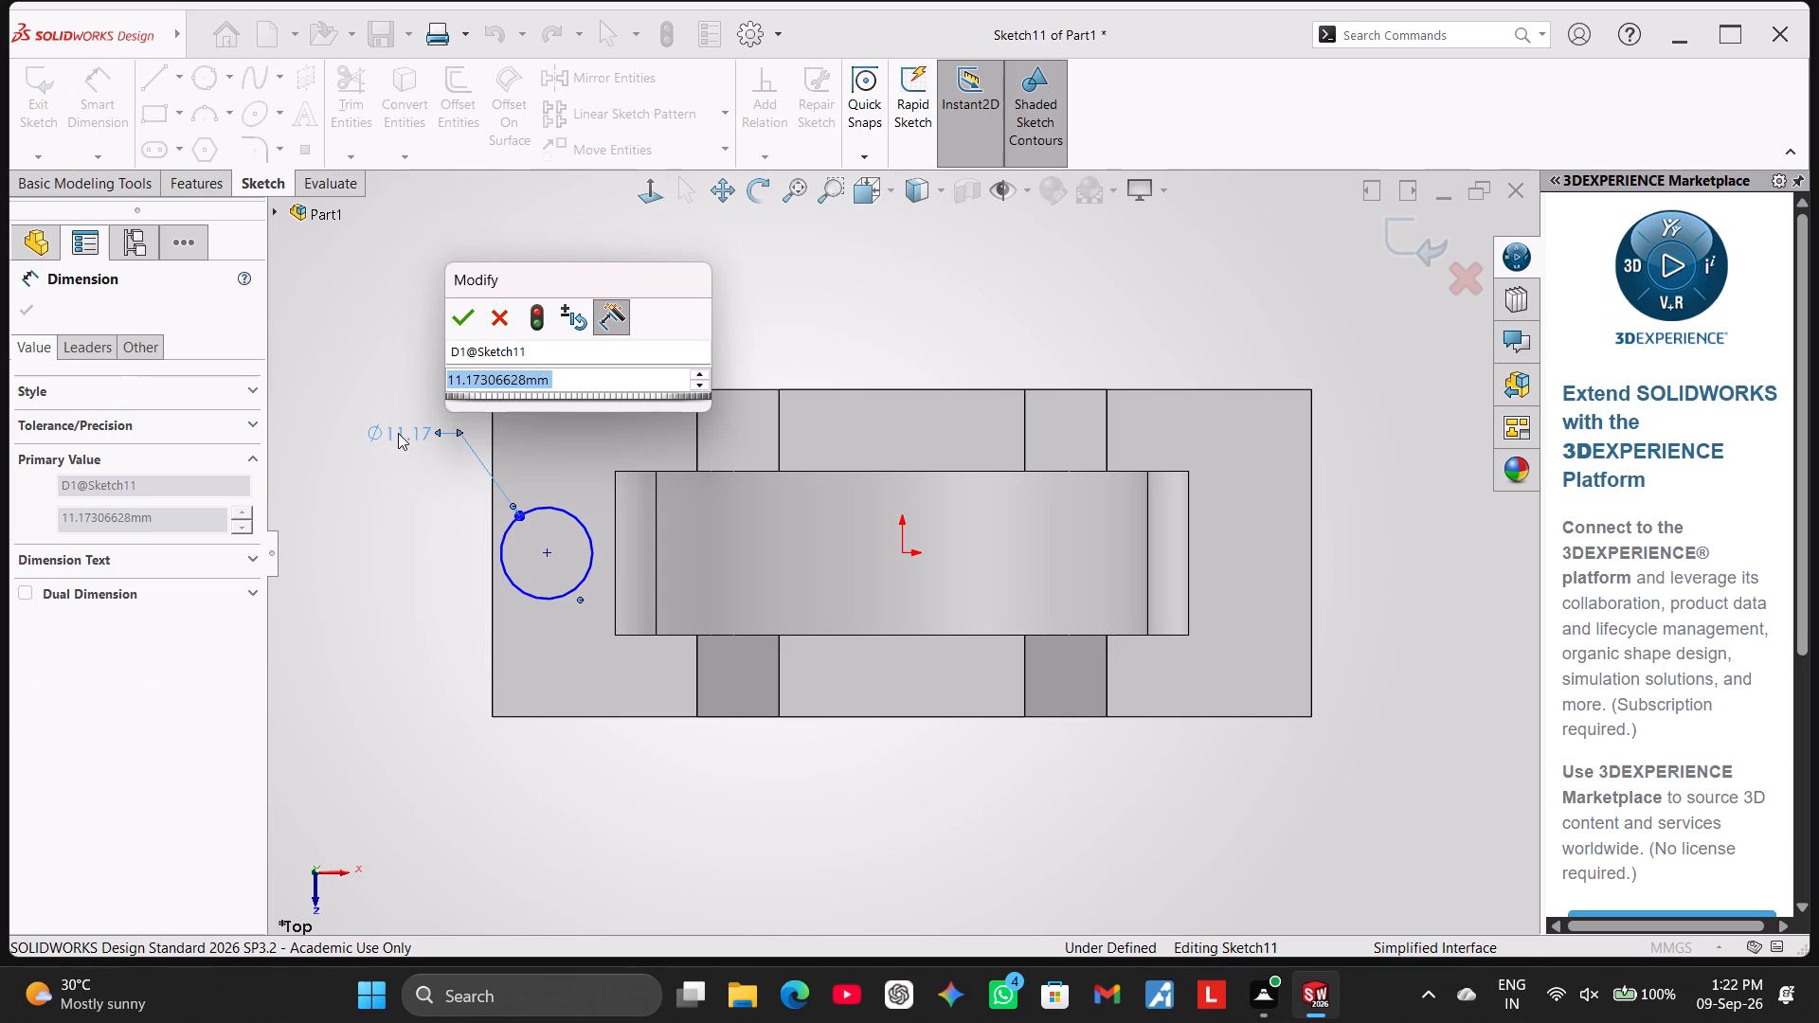
text(12)
key(Return)
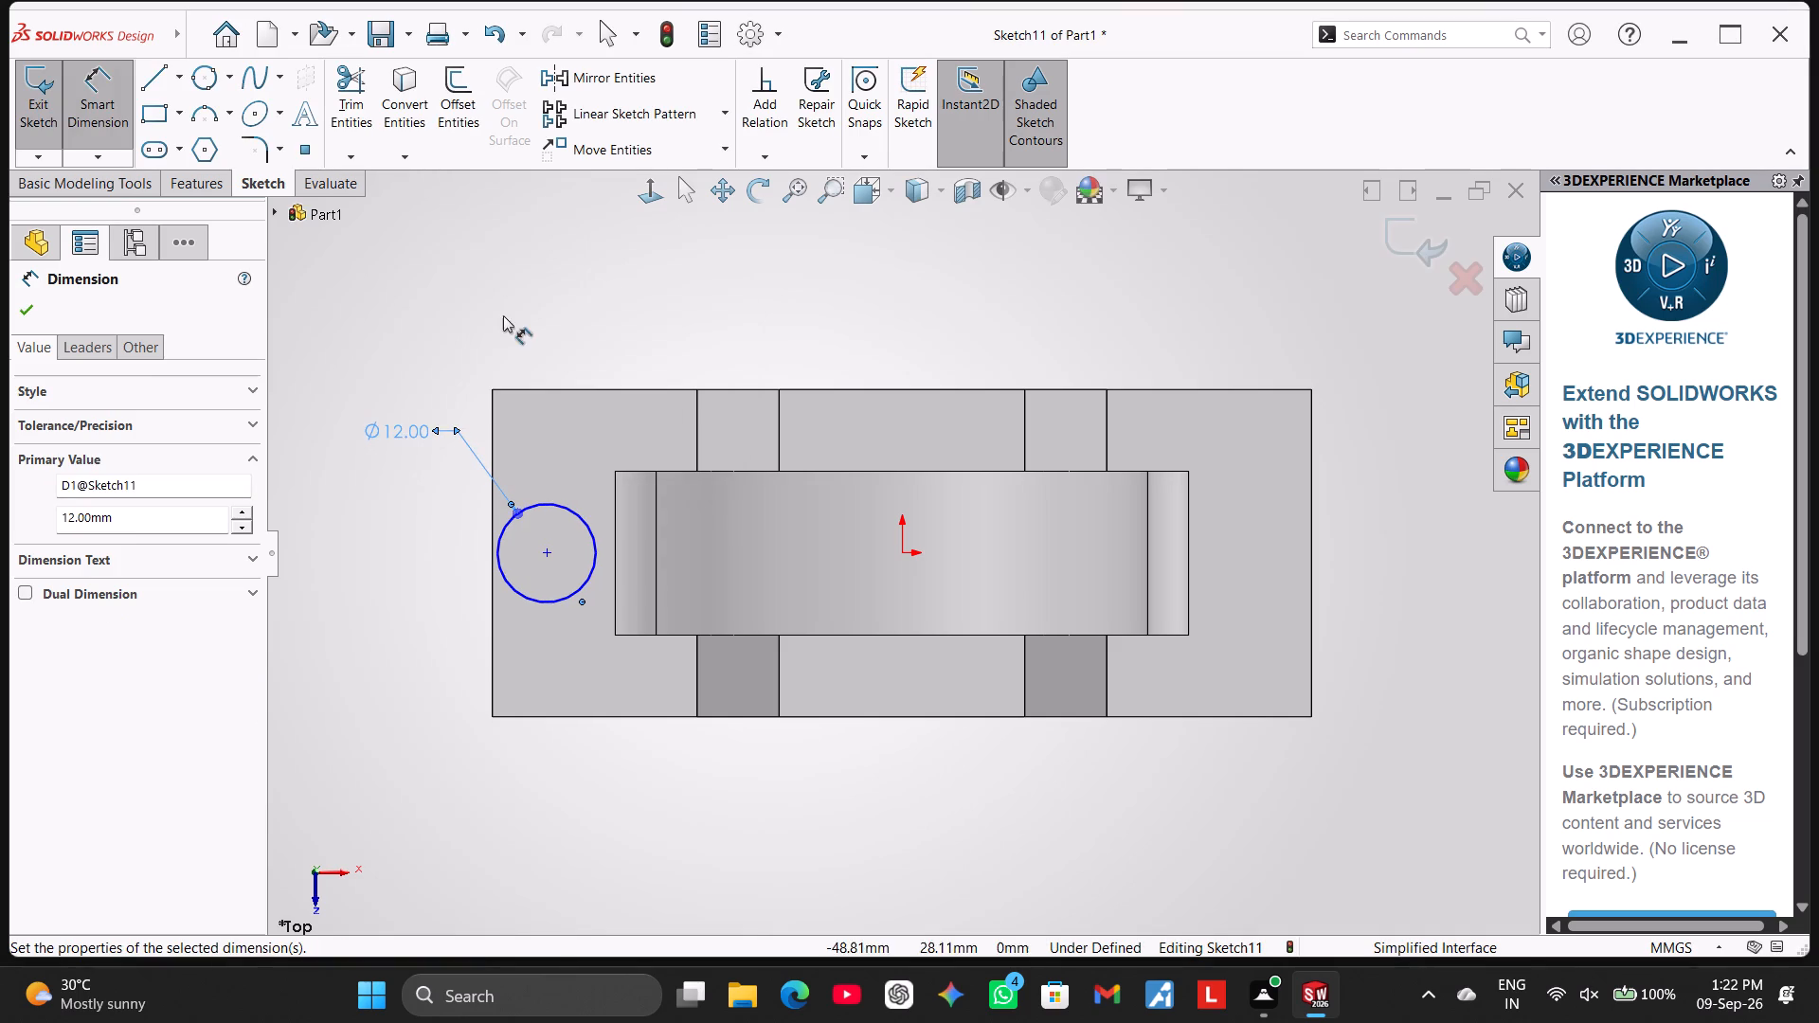
click(487, 284)
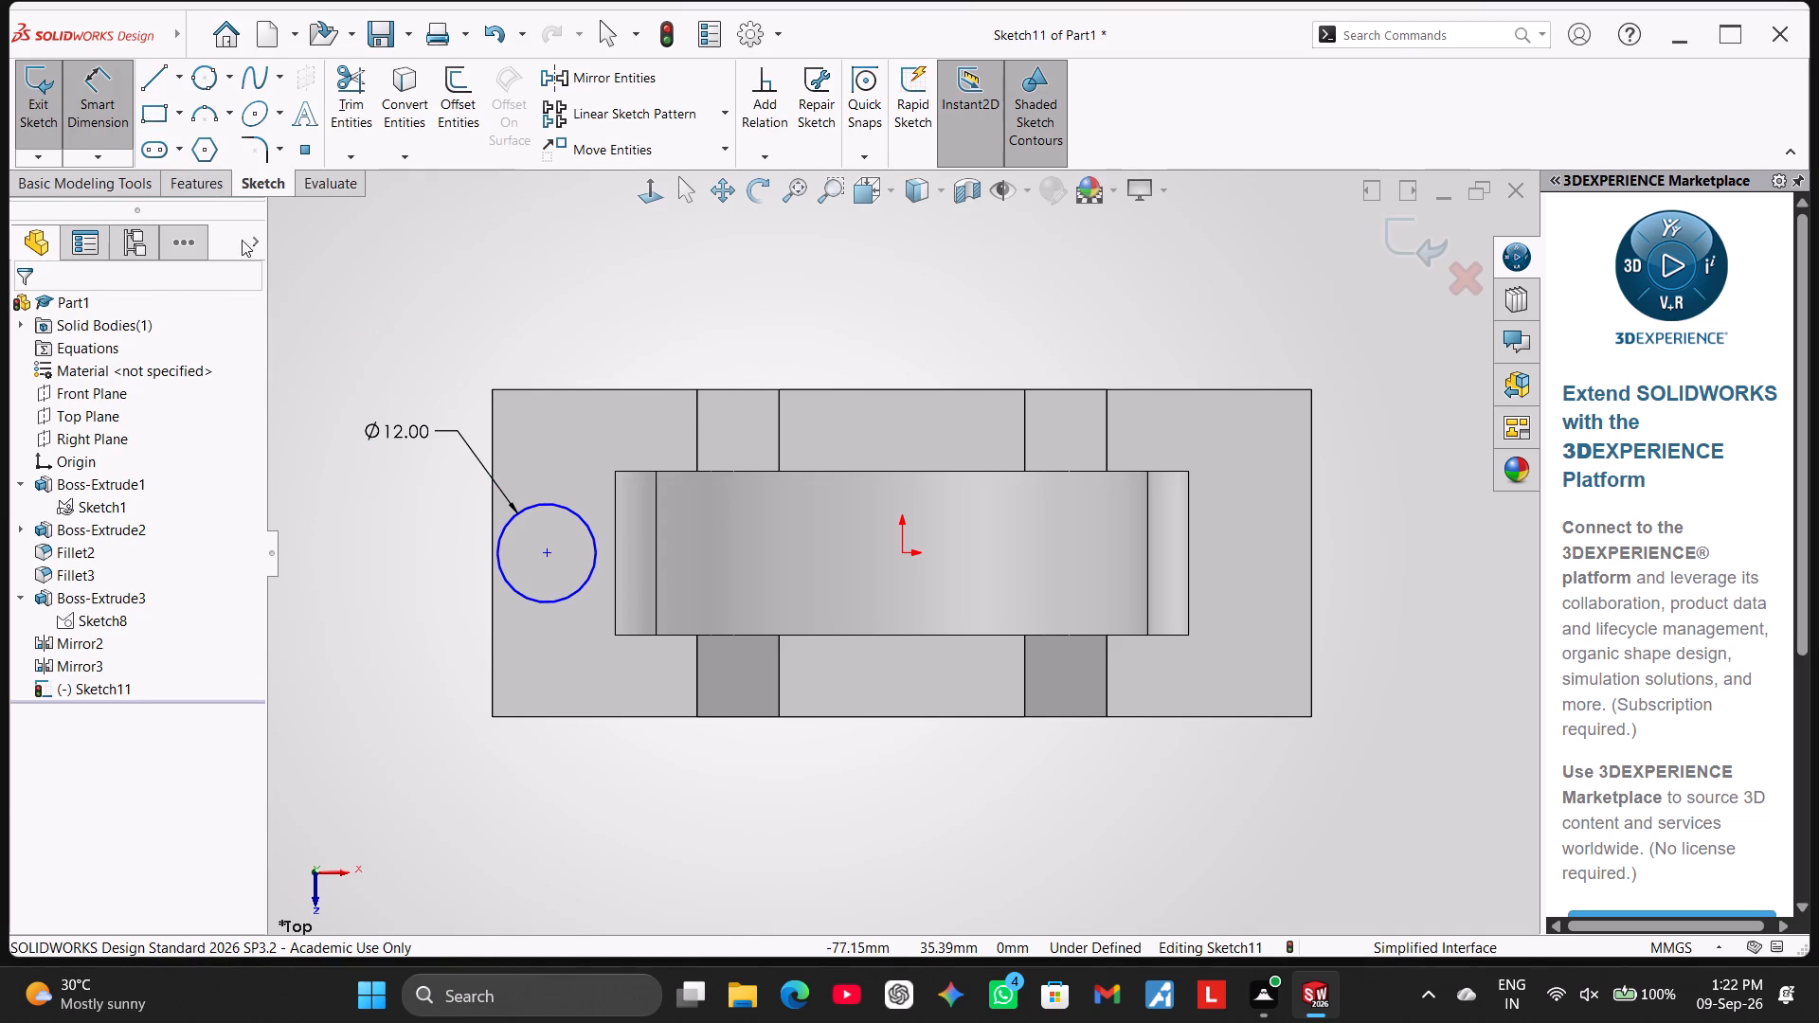
Dimension the circle's centre 20 mm from the base's long front edge and place the dimension text beside the base.
click(577, 718)
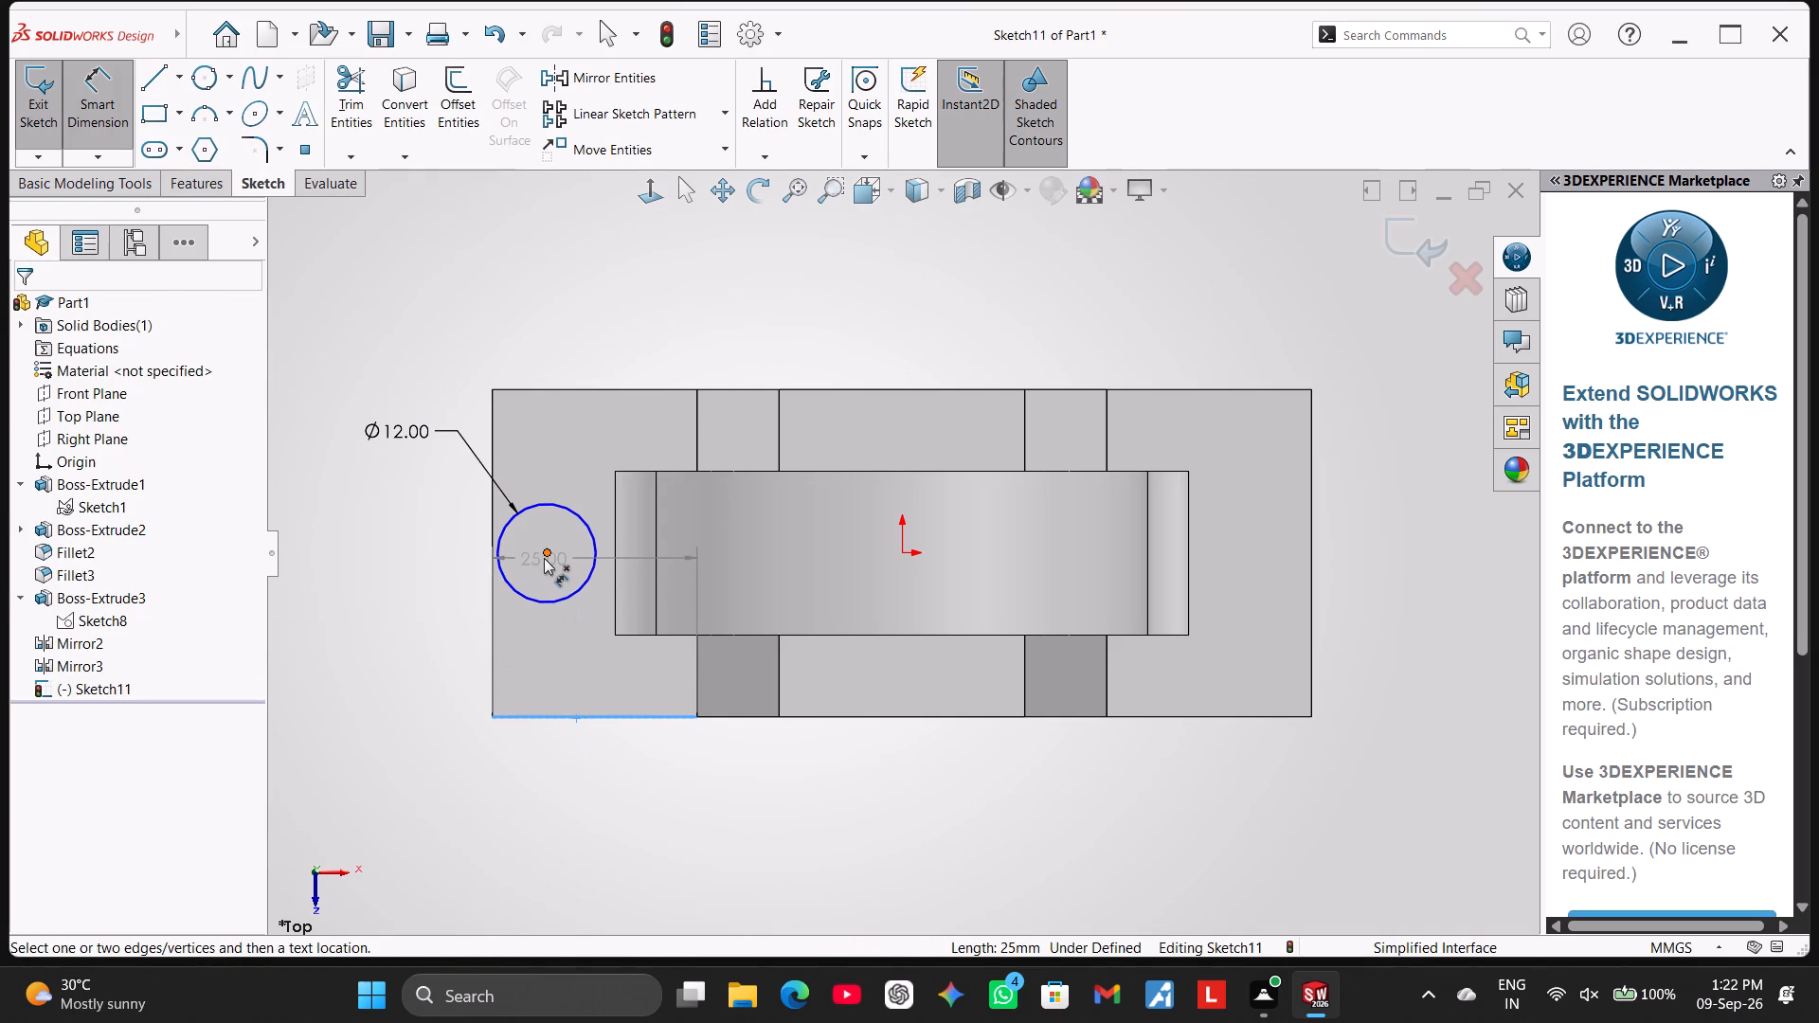
click(544, 558)
click(437, 563)
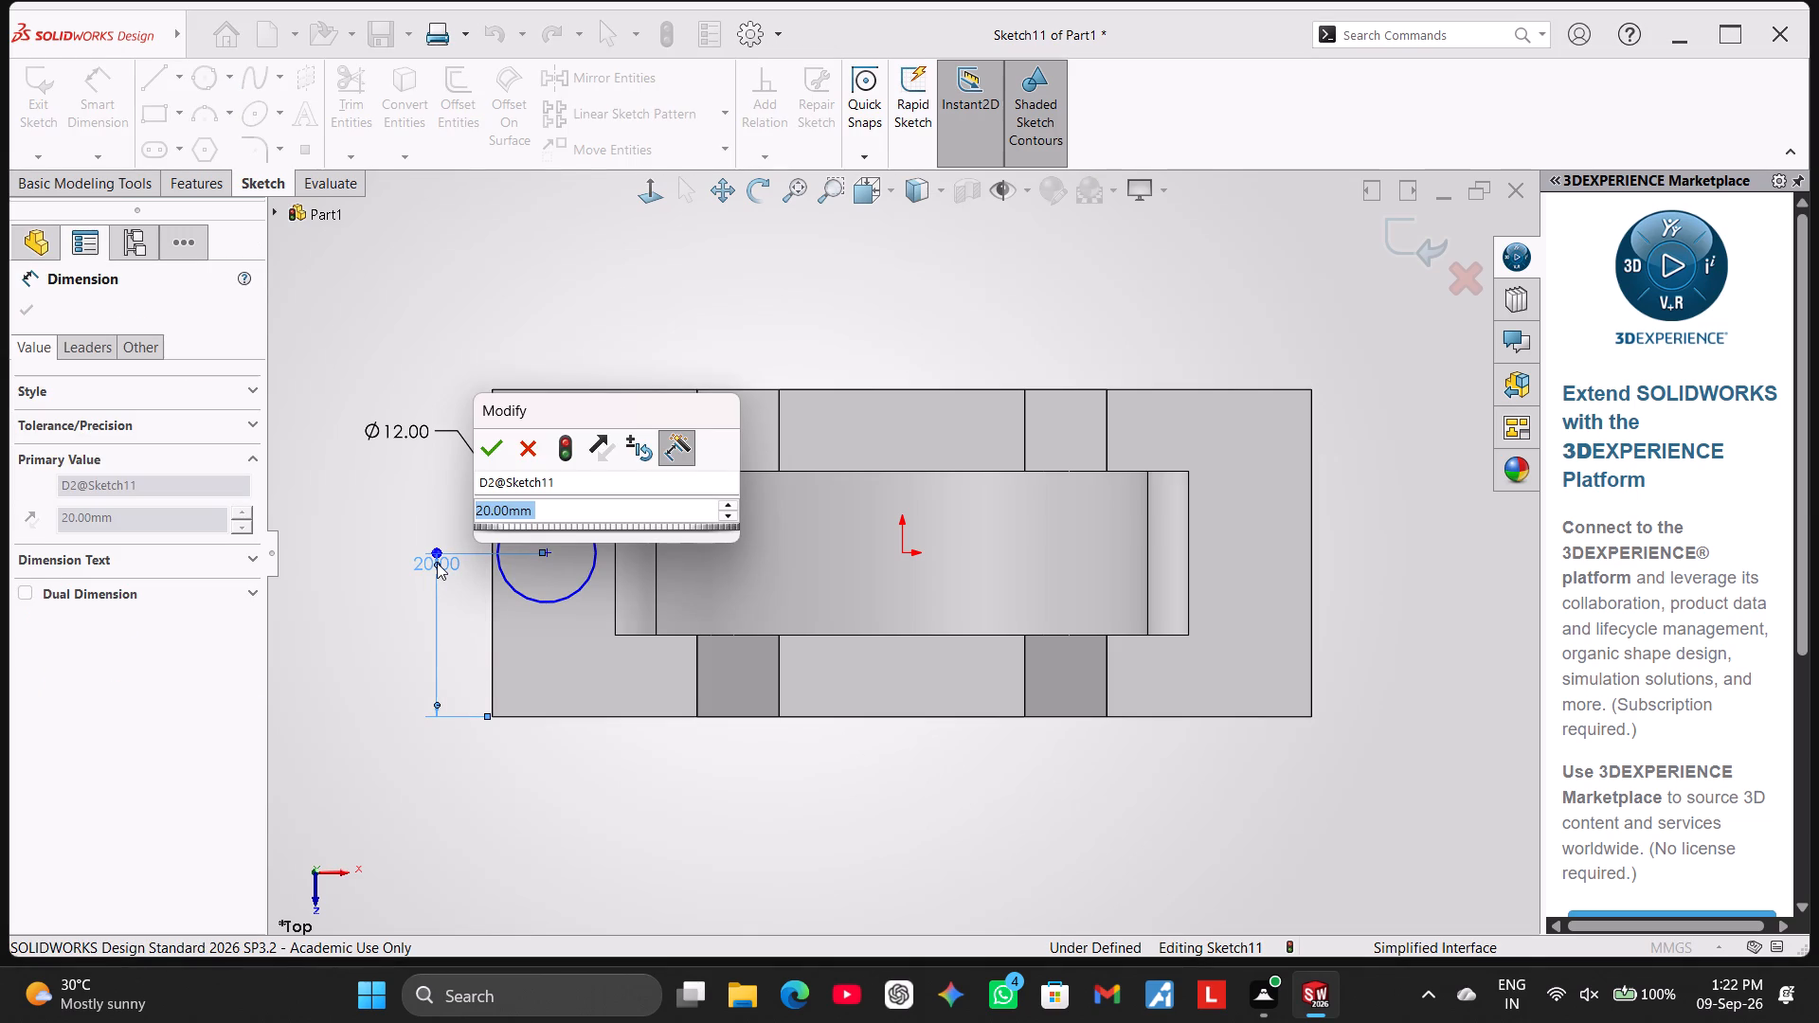
click(493, 454)
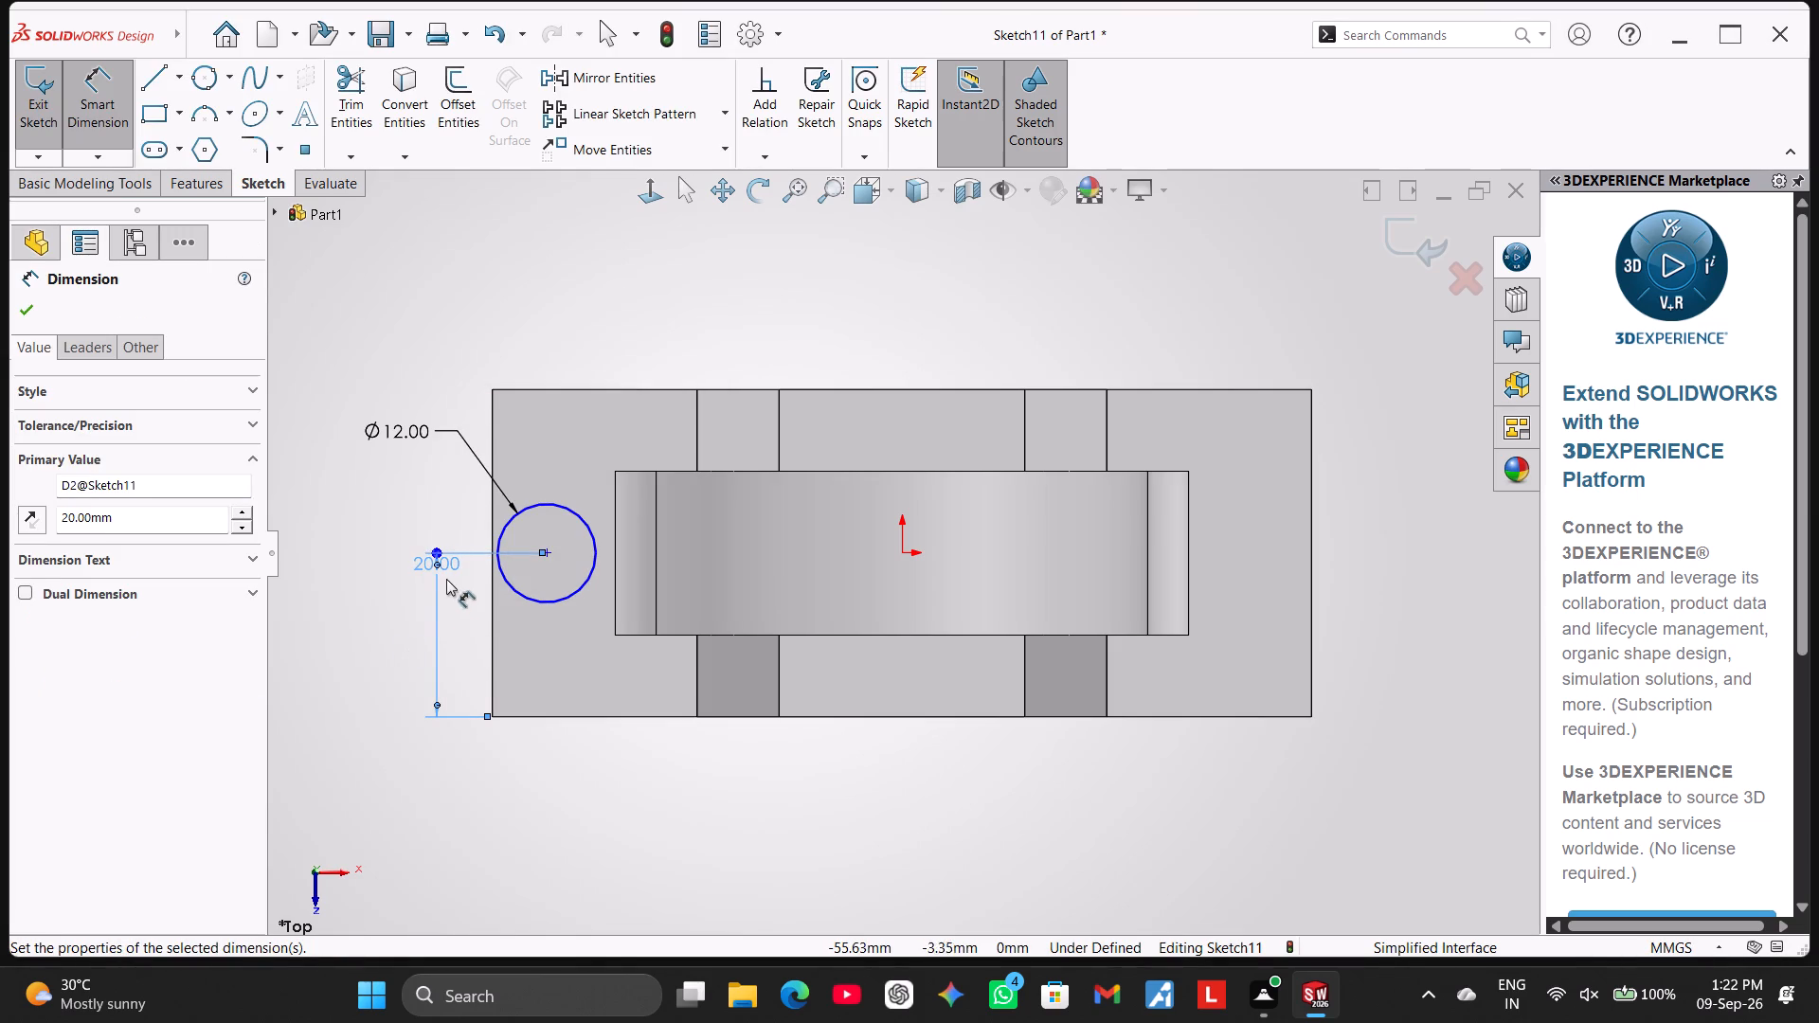
drag(446, 562, 446, 619)
click(369, 619)
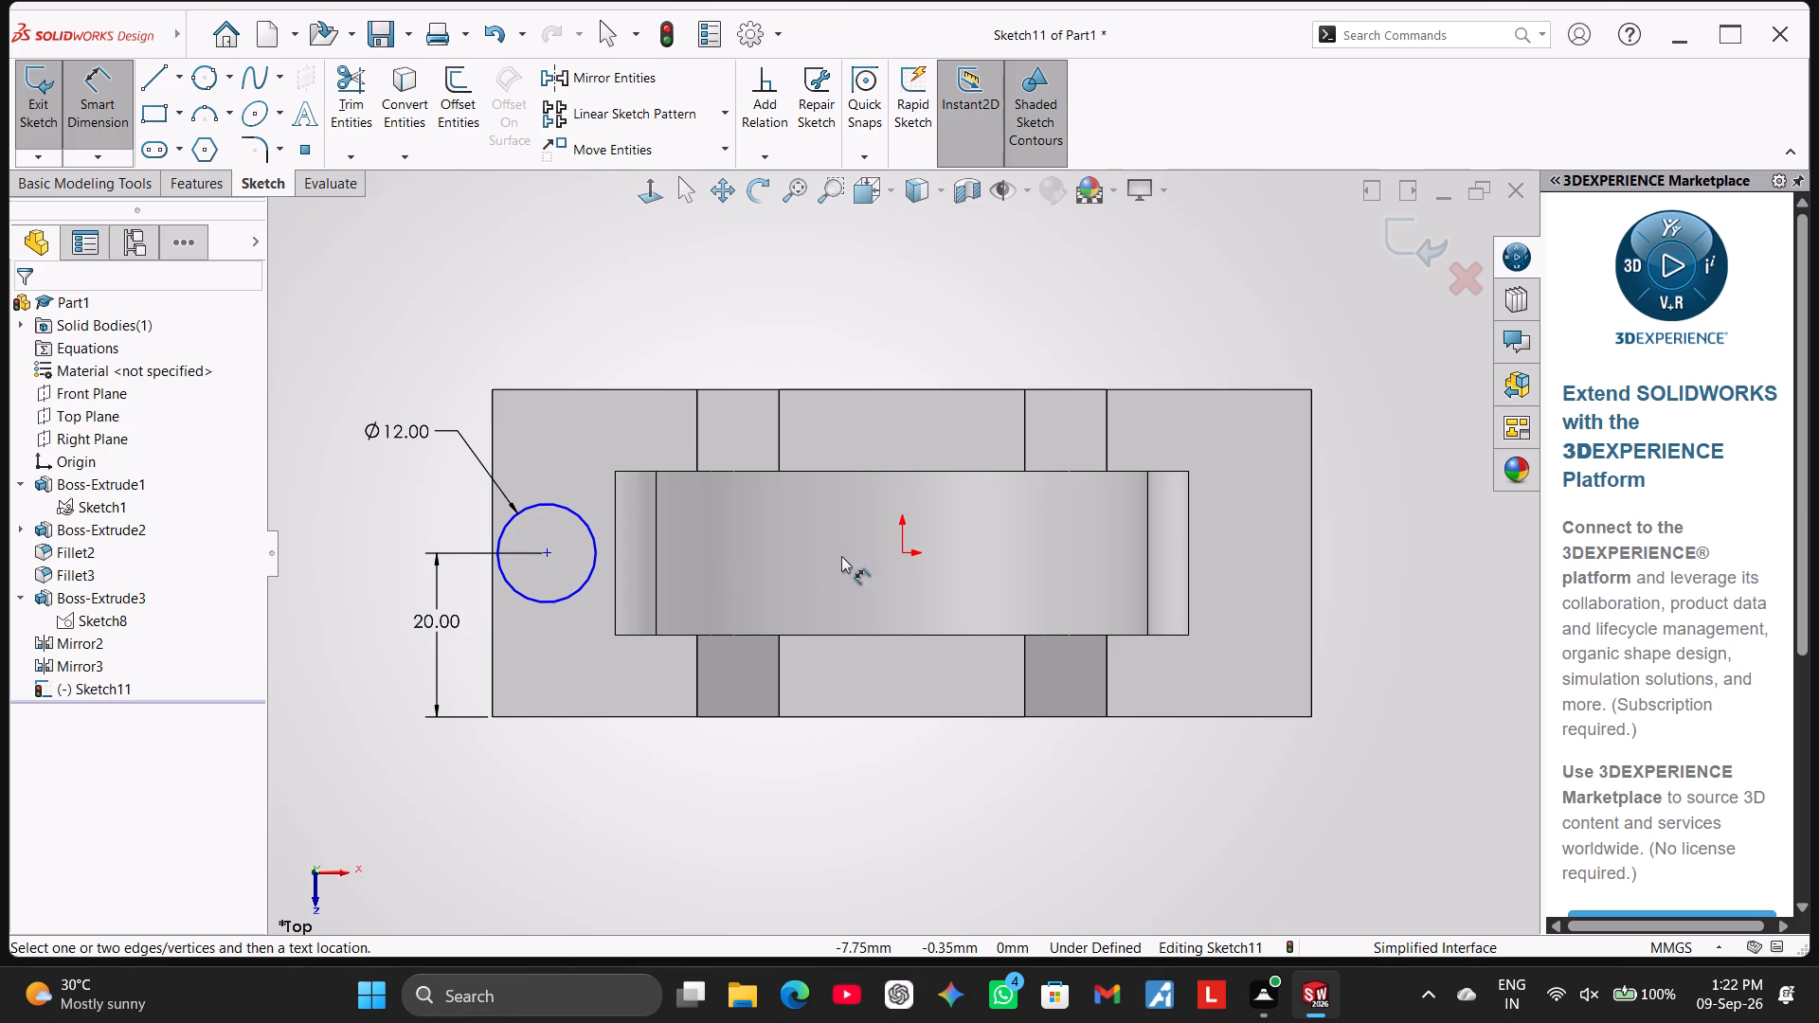
Dimension the circle's centre 35 mm horizontally from the origin and finish the sketch.
click(549, 547)
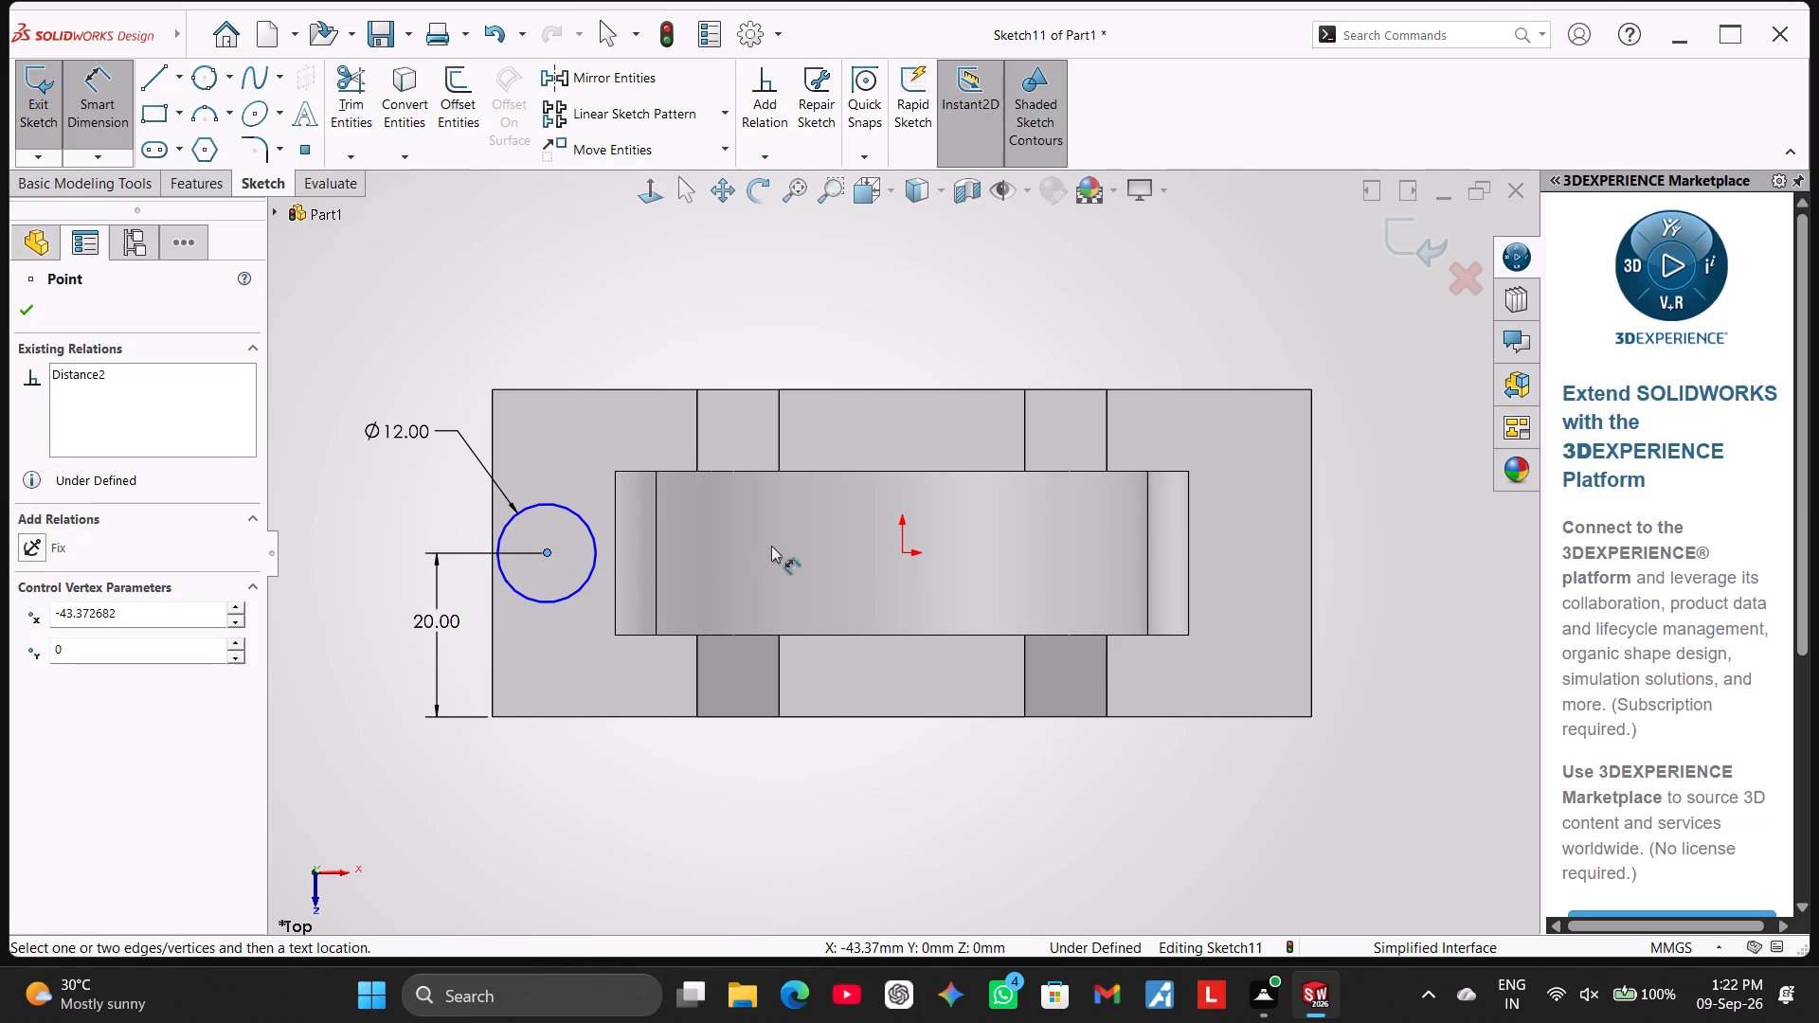
click(902, 537)
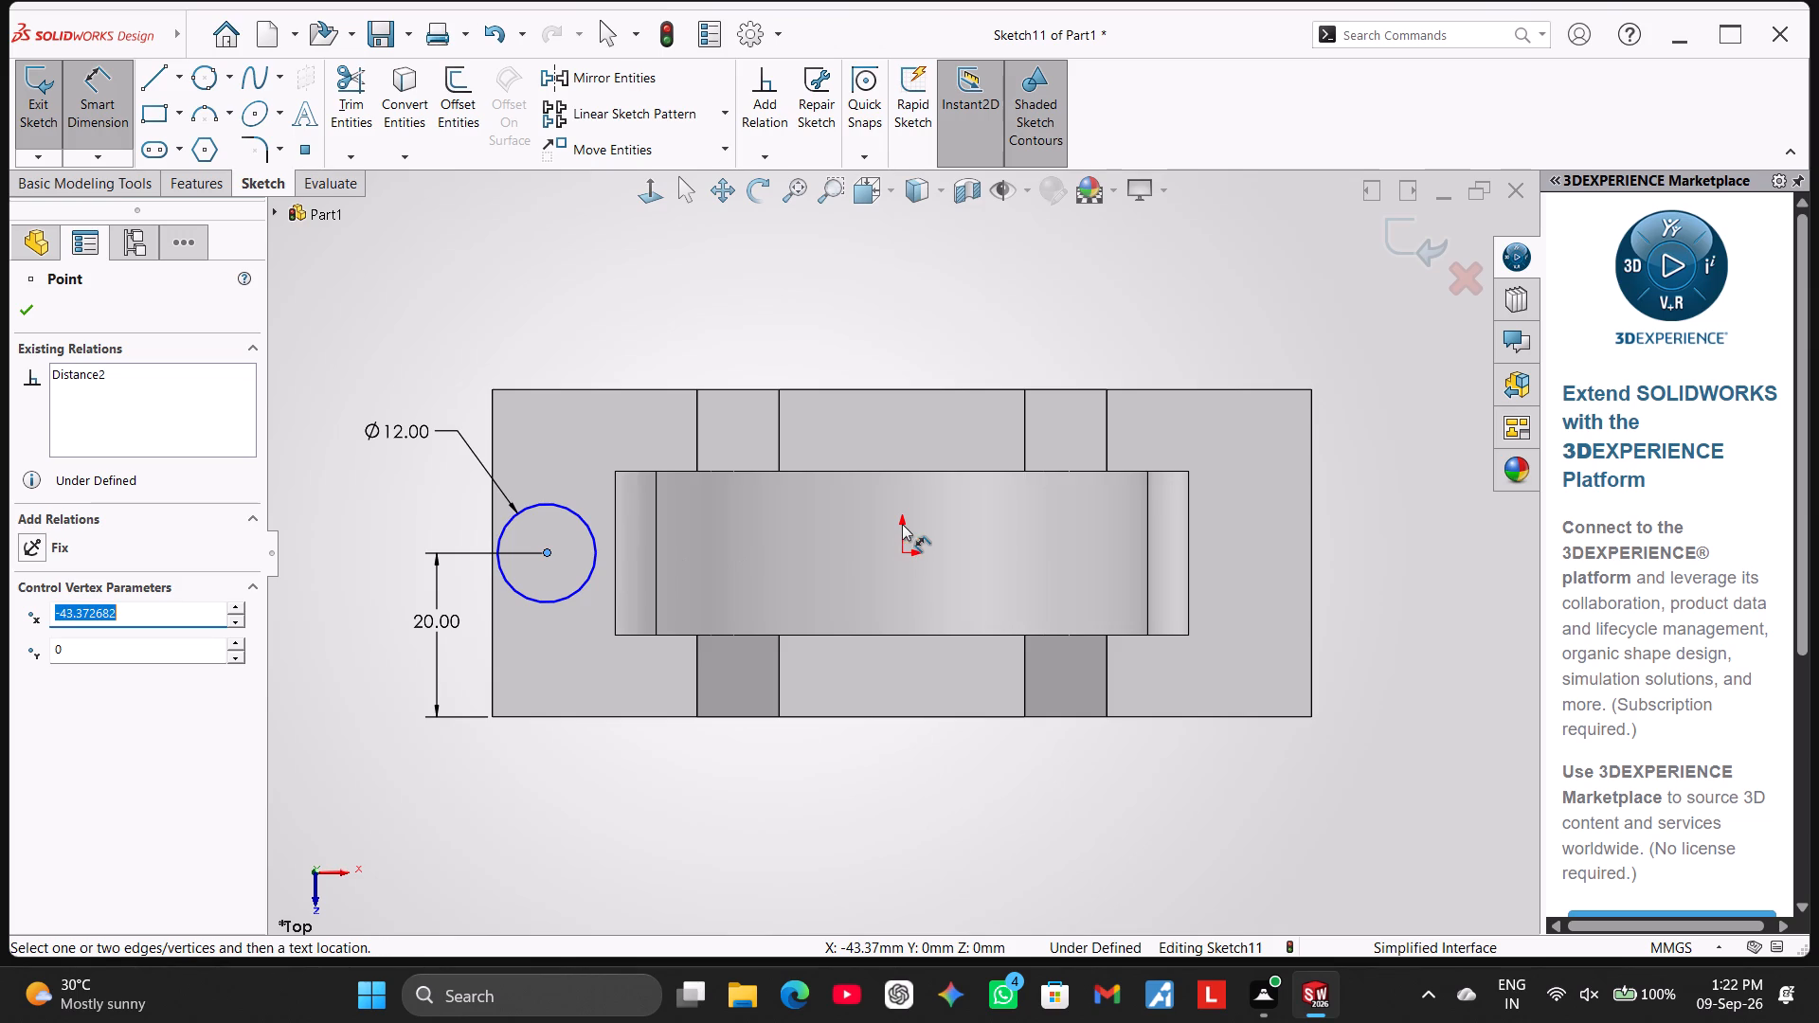
click(18, 314)
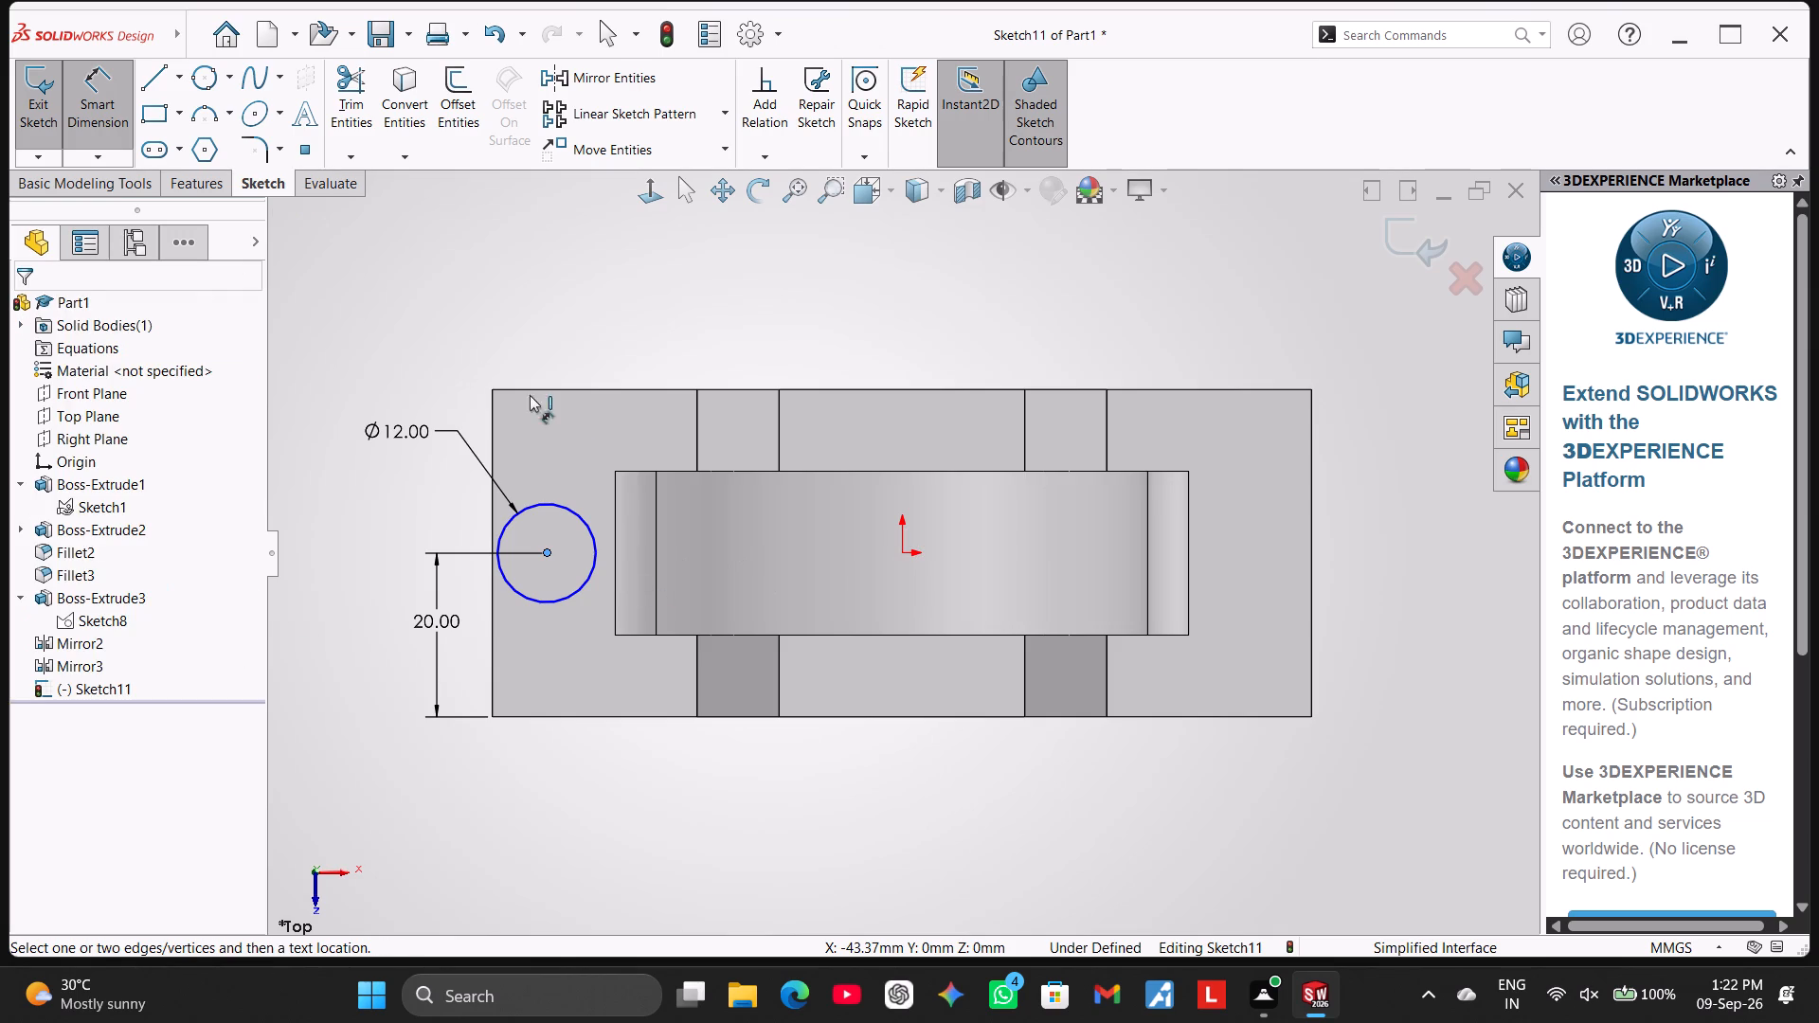
click(71, 101)
click(101, 117)
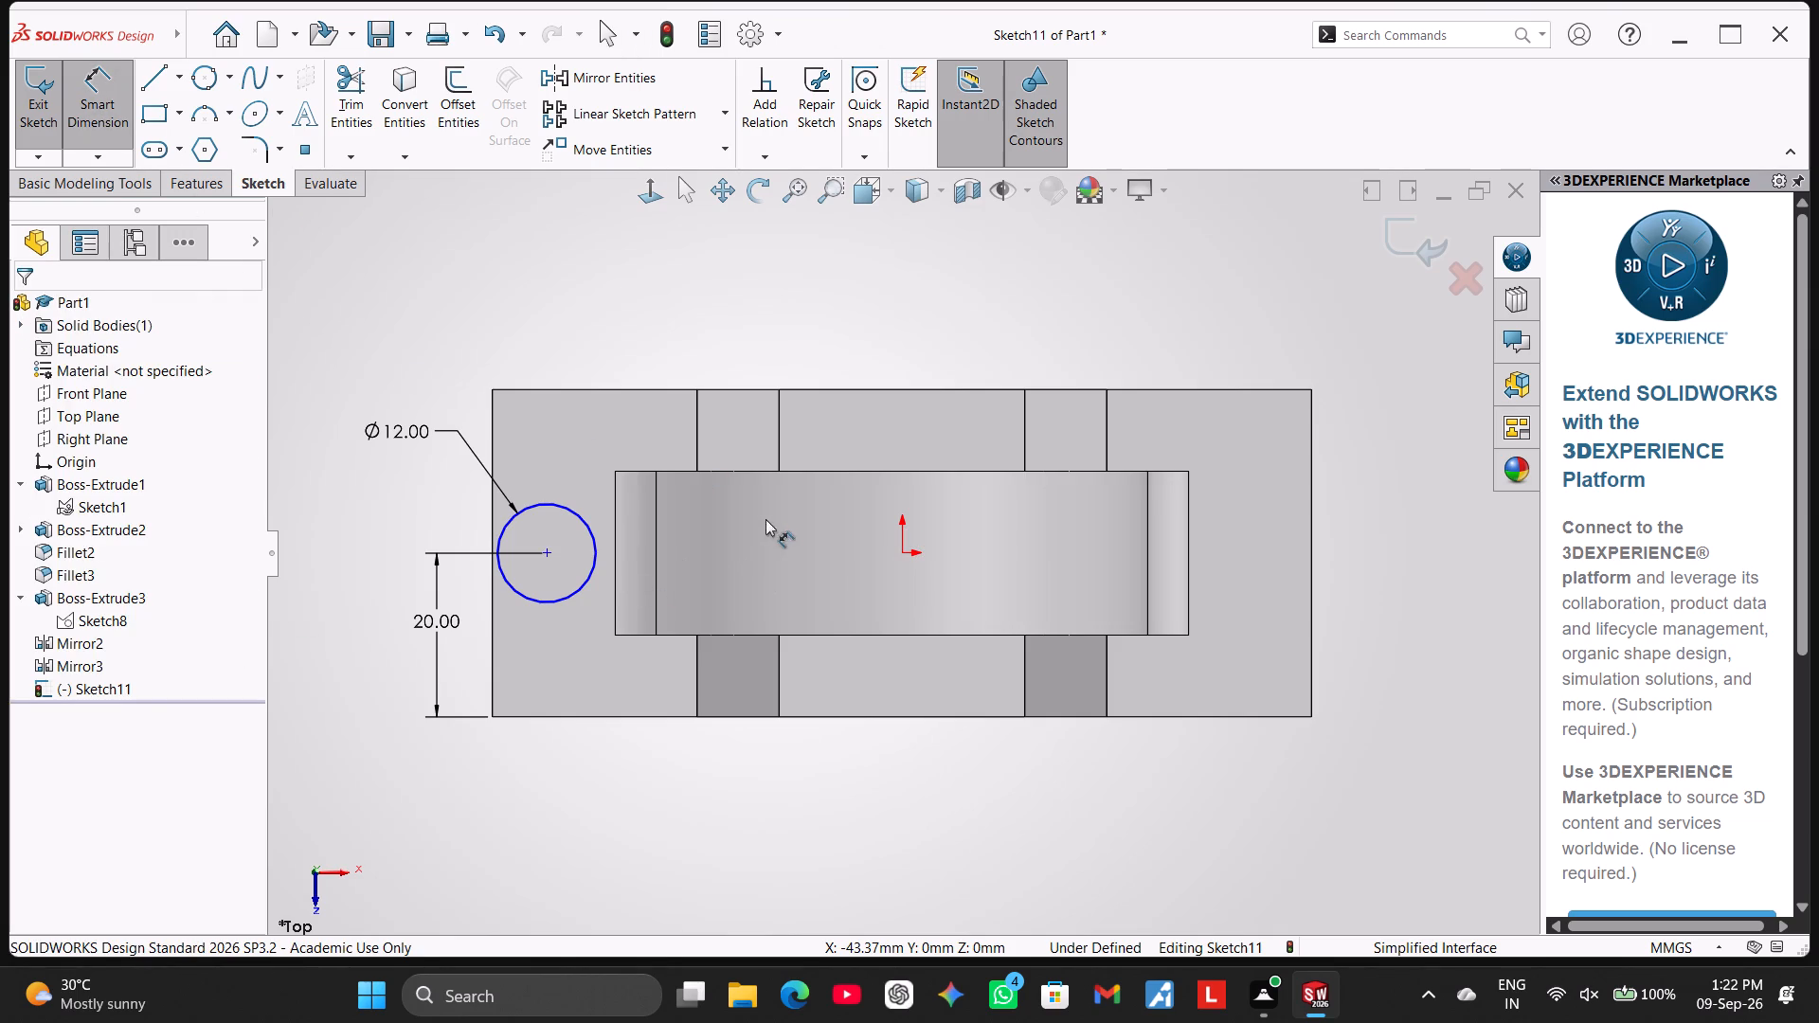
click(901, 552)
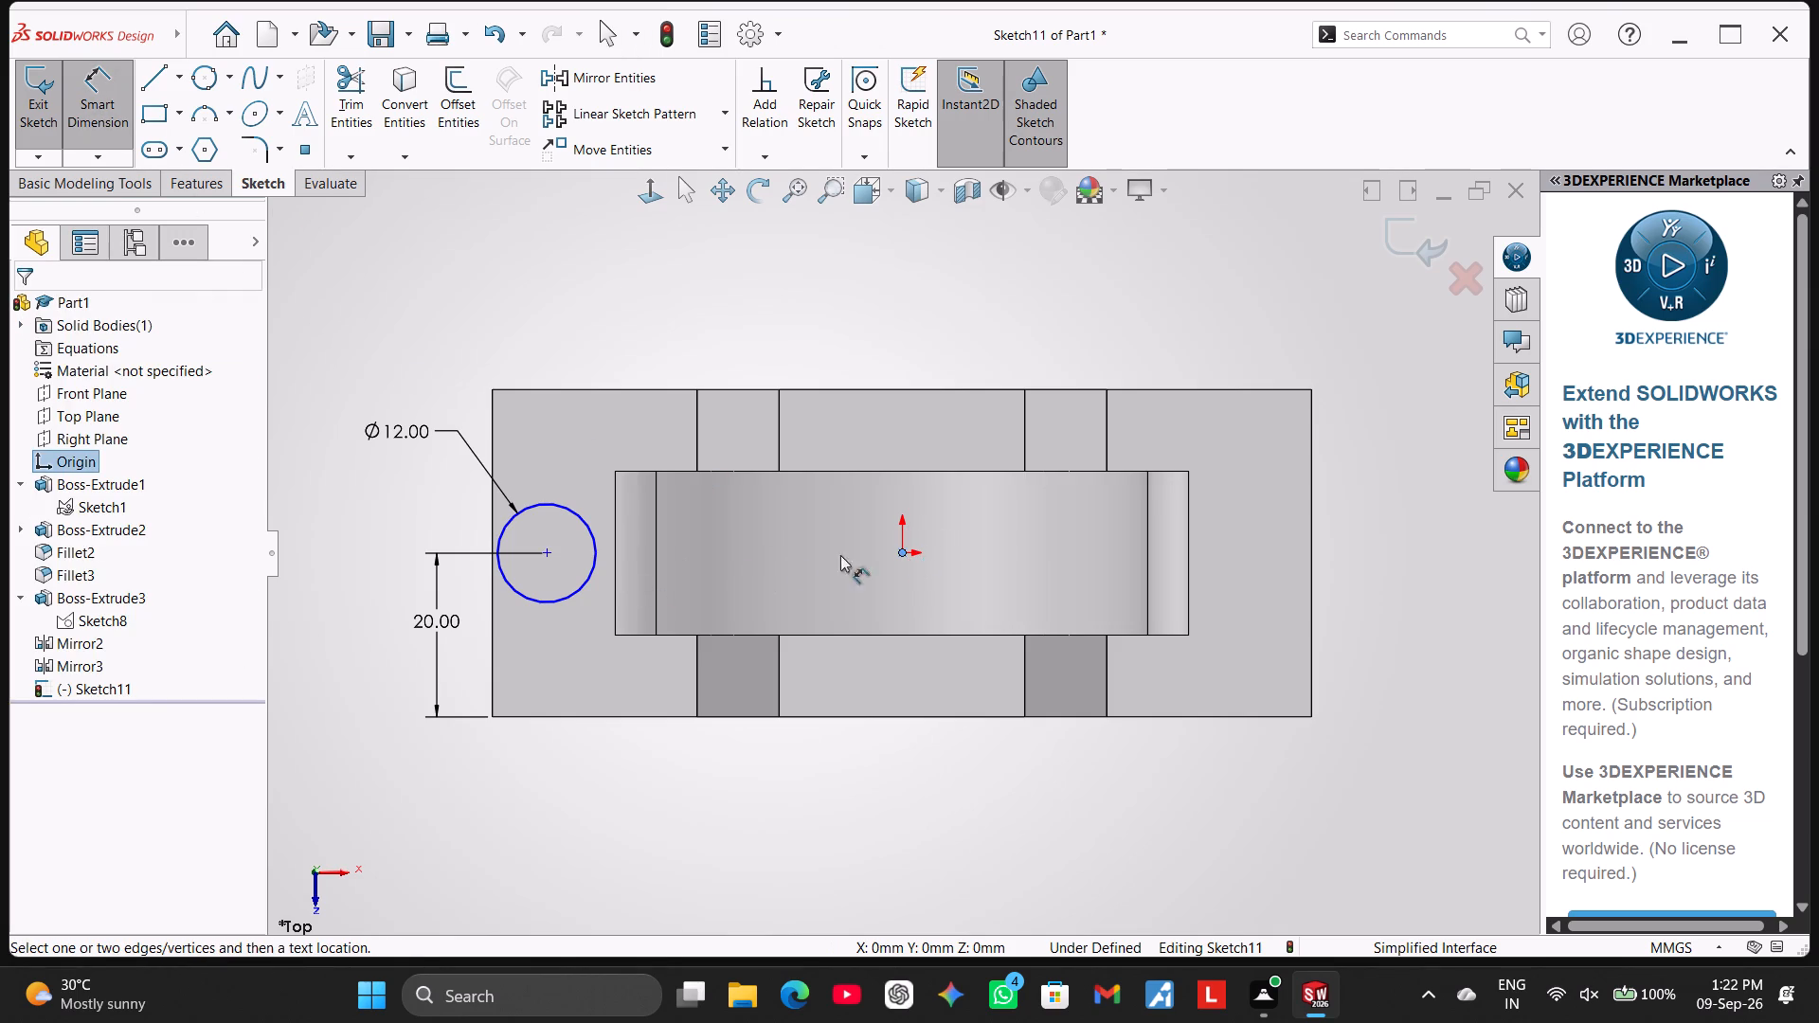
click(549, 549)
click(659, 775)
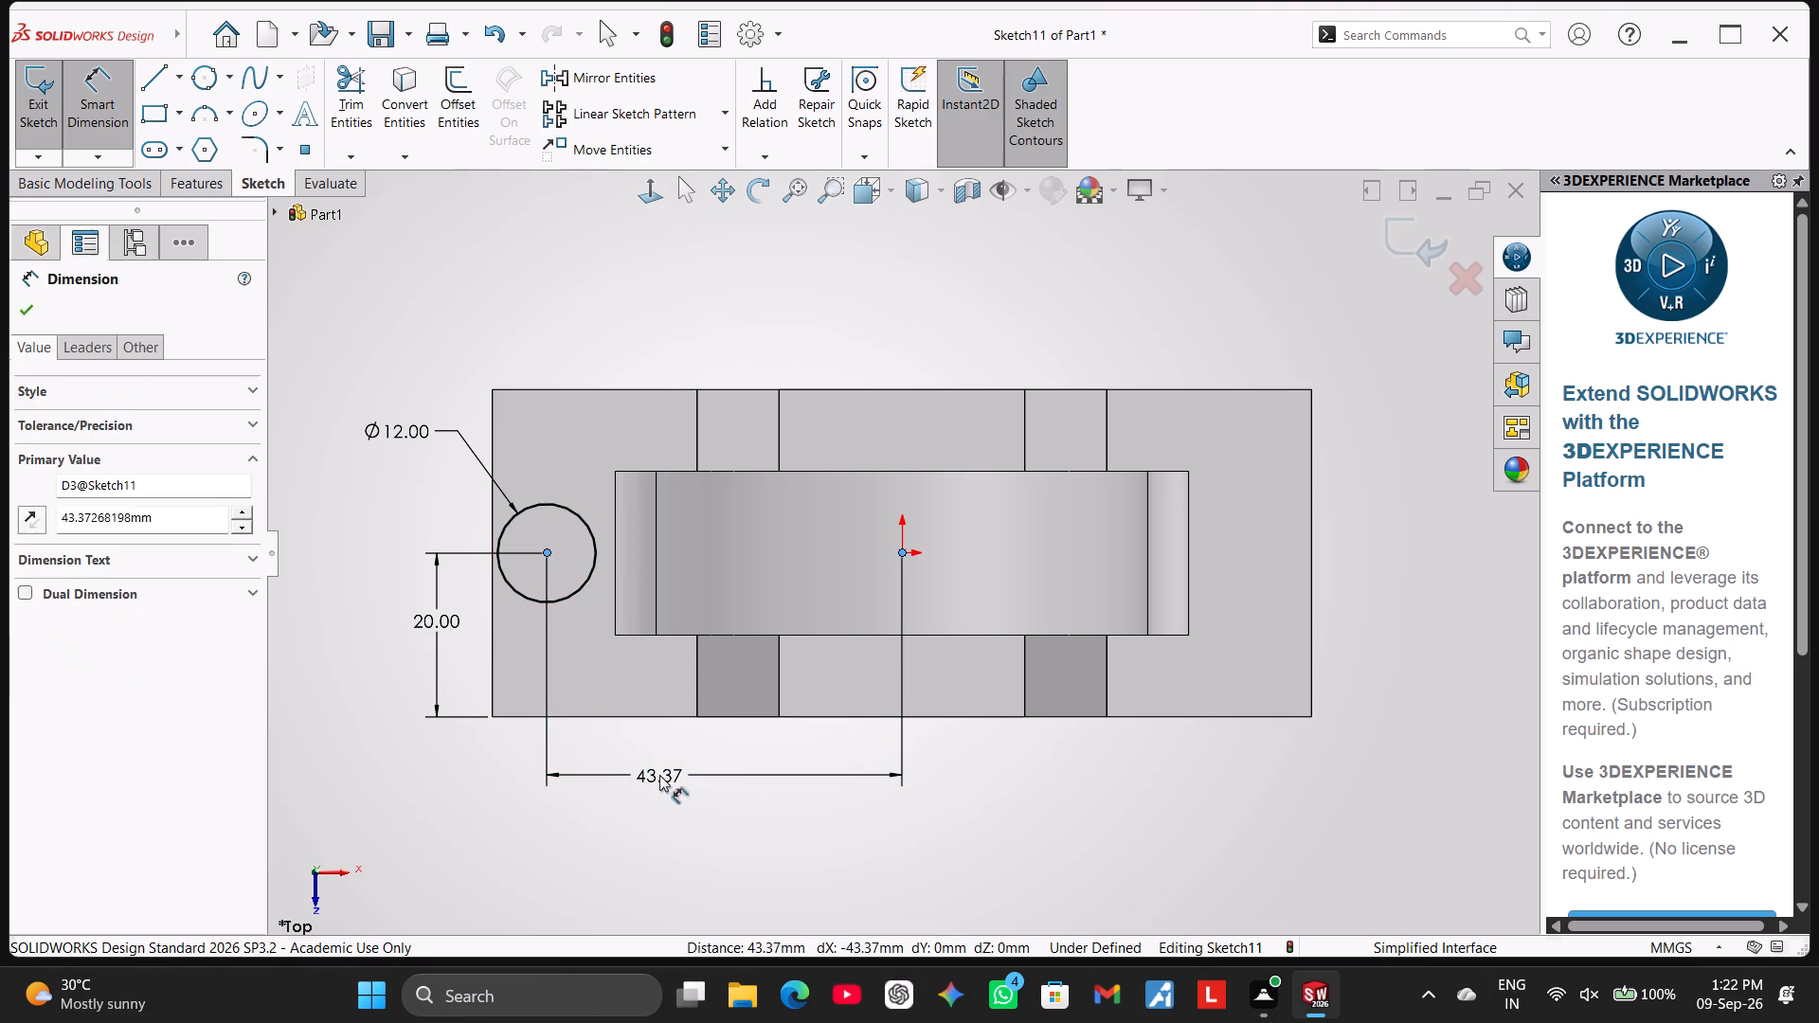
text(35)
key(Return)
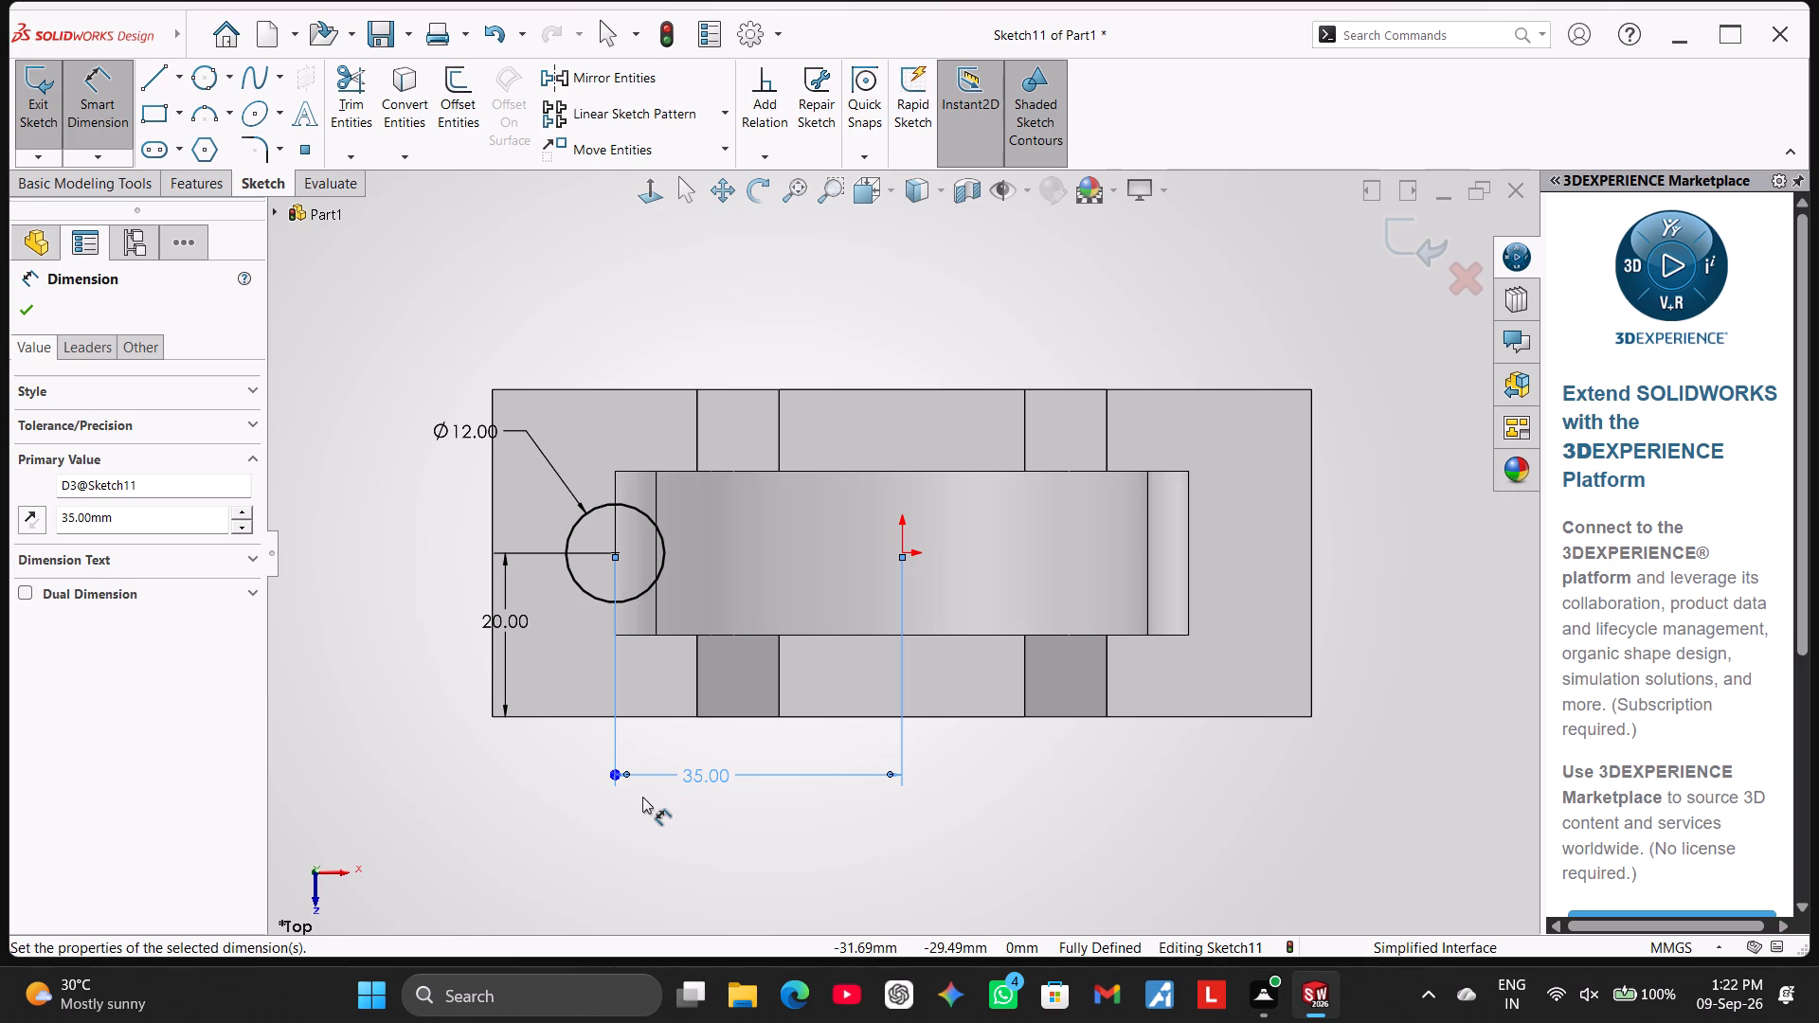
middle_drag(398, 704, 397, 602)
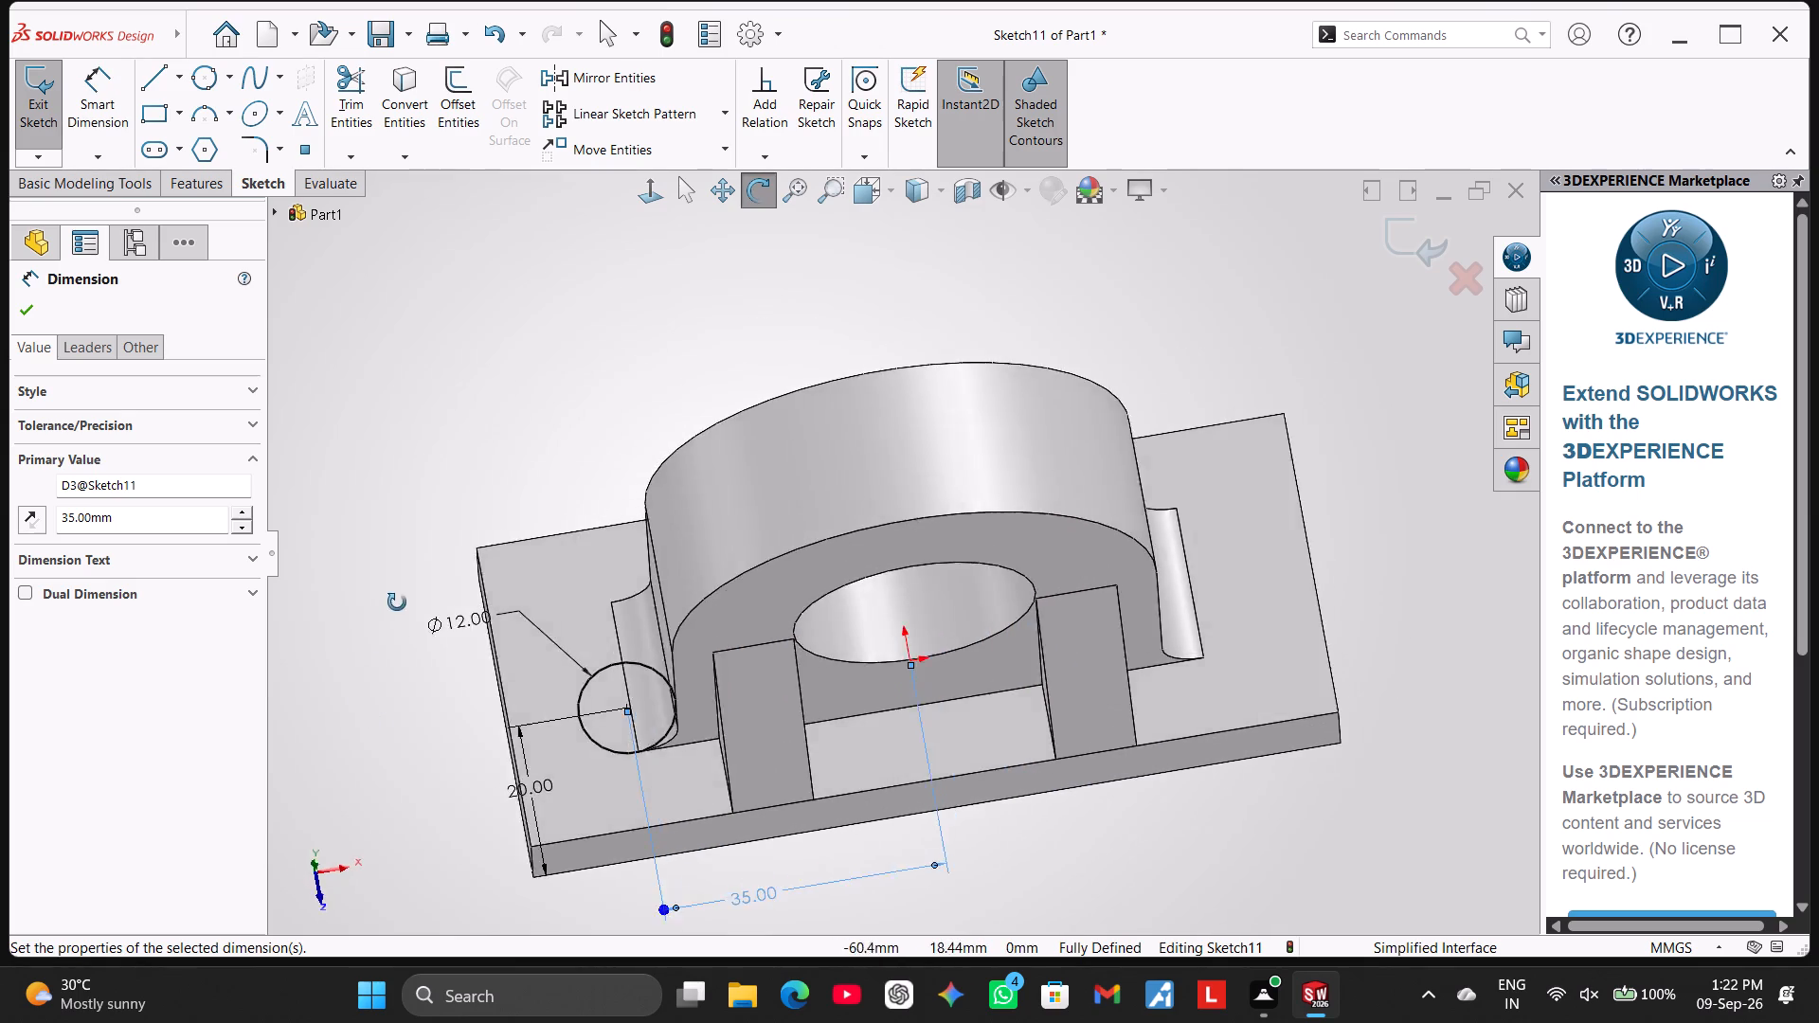
middle_drag(397, 602, 373, 392)
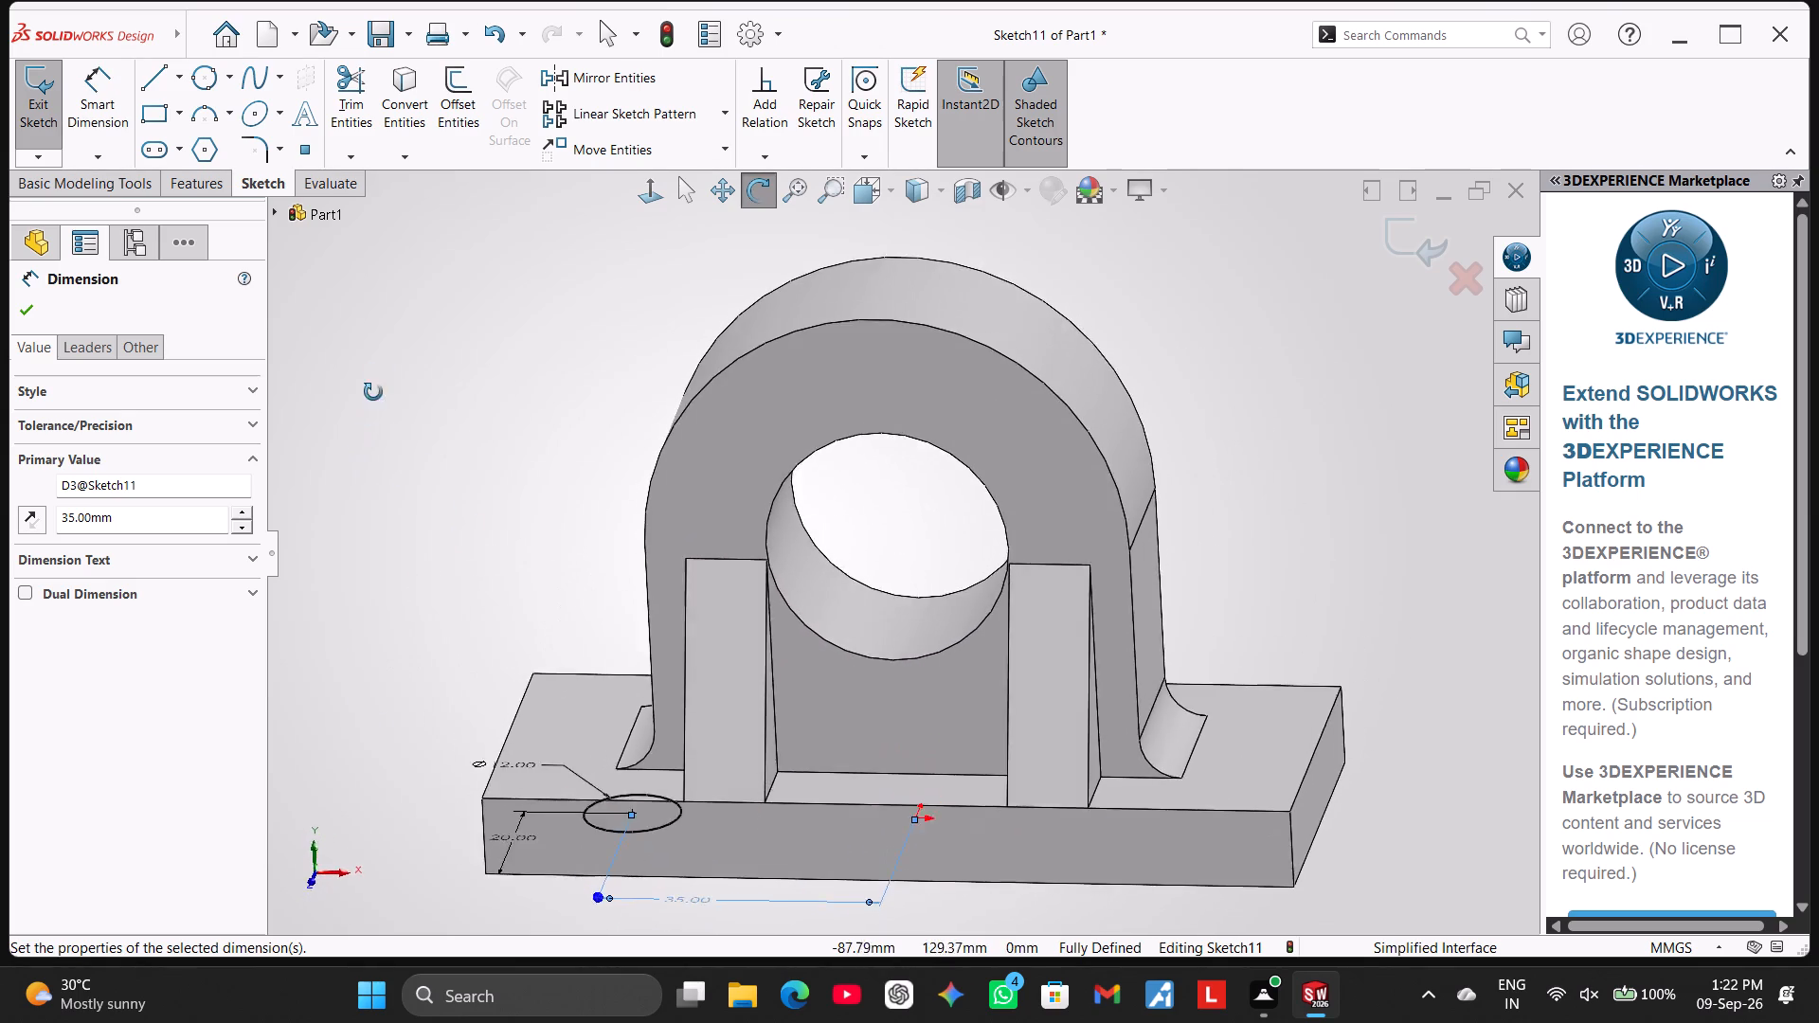
middle_drag(373, 392, 396, 501)
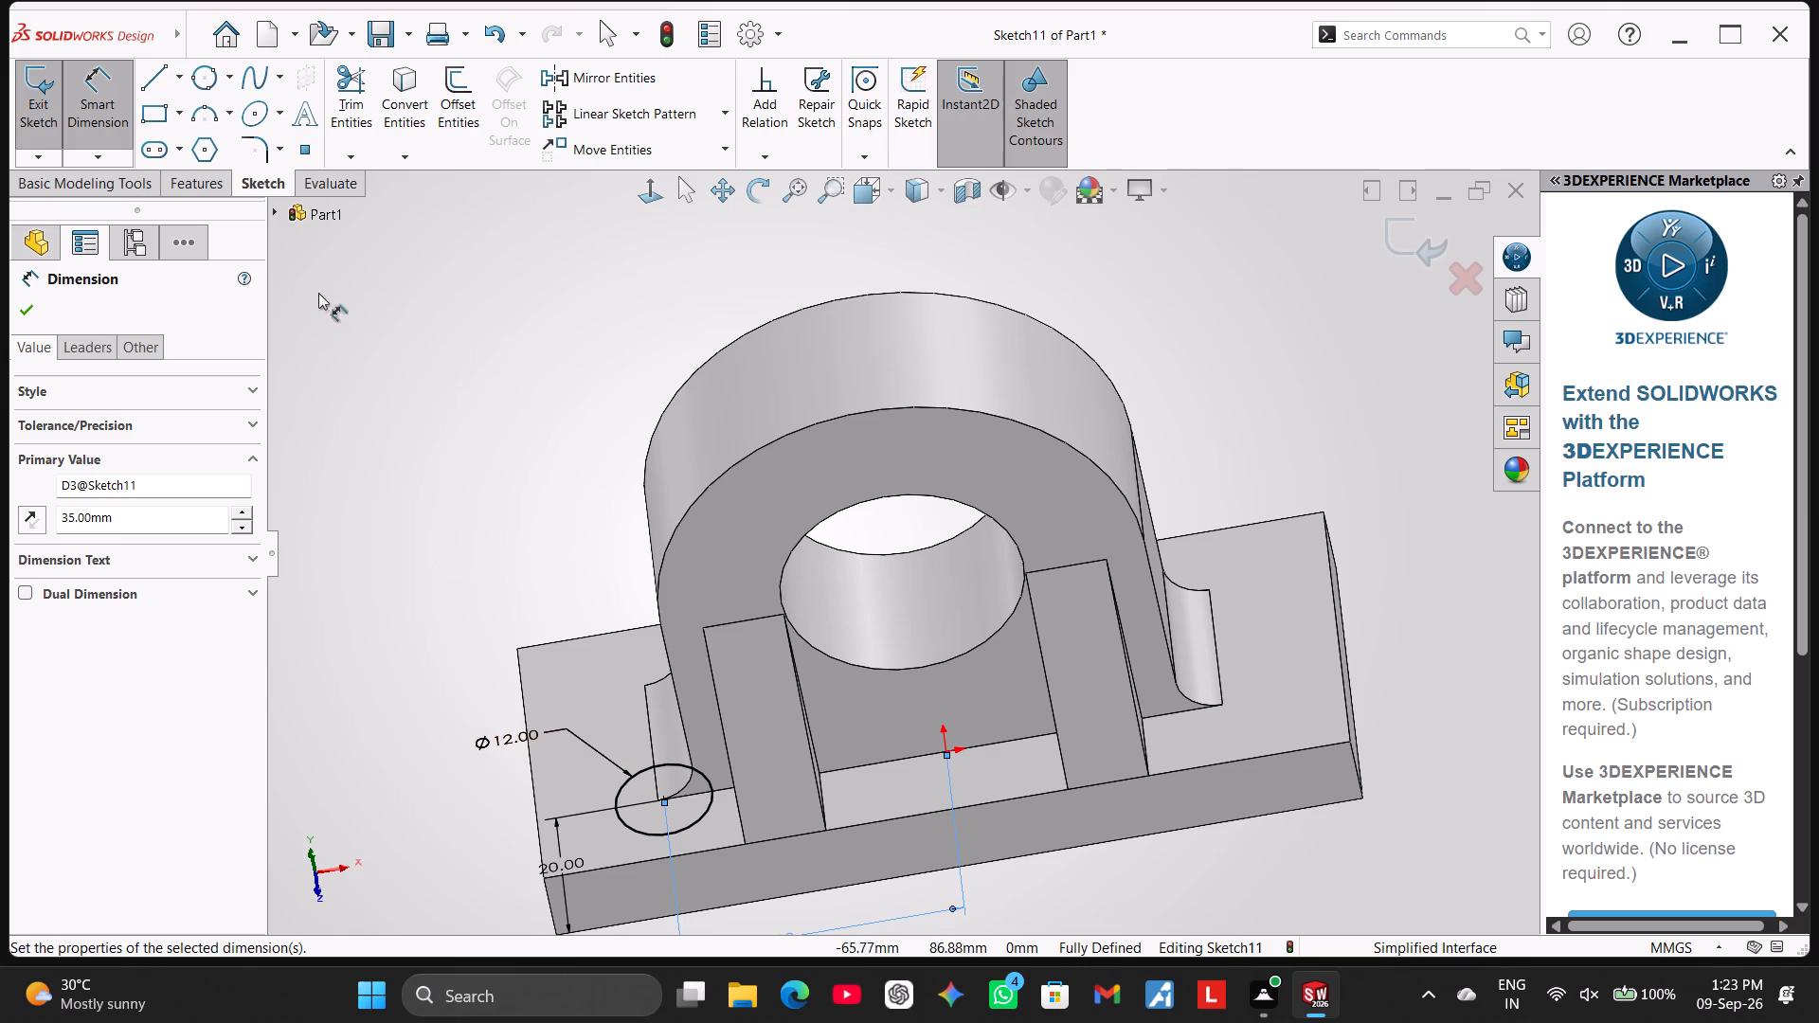
click(29, 314)
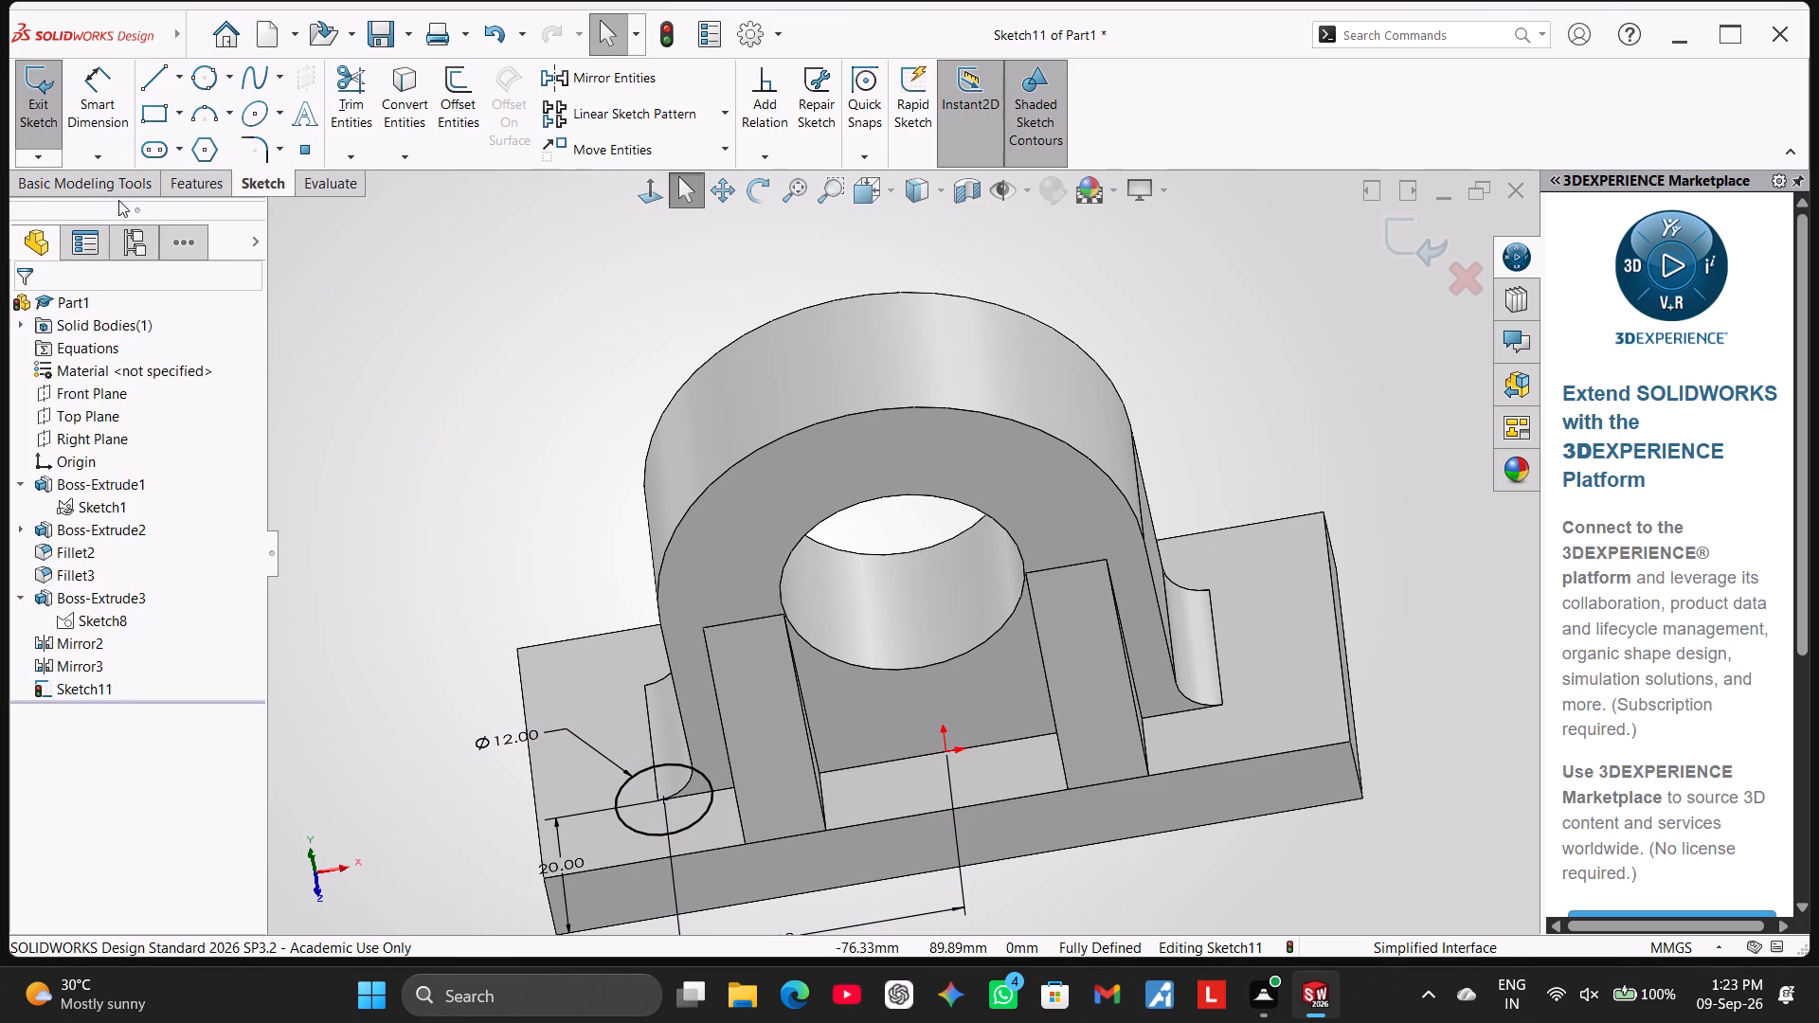
click(44, 100)
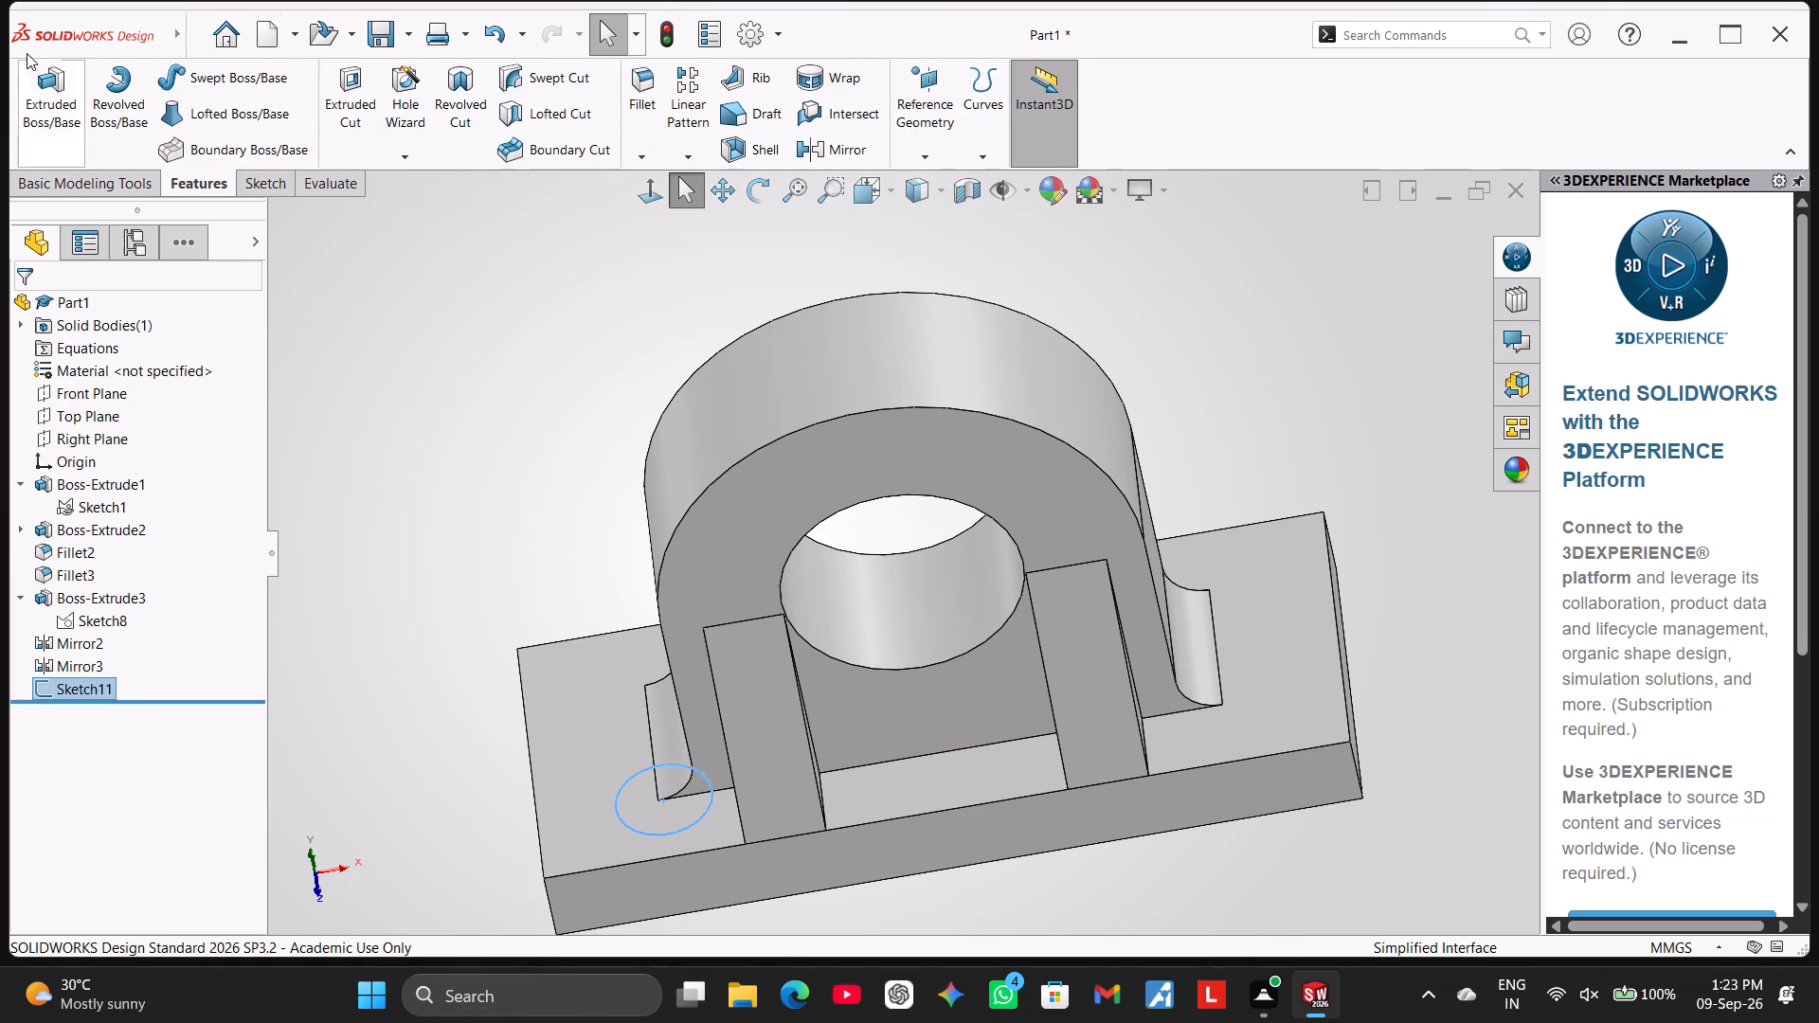
Reopen the 12 mm circle's sketch for editing.
click(269, 176)
click(36, 105)
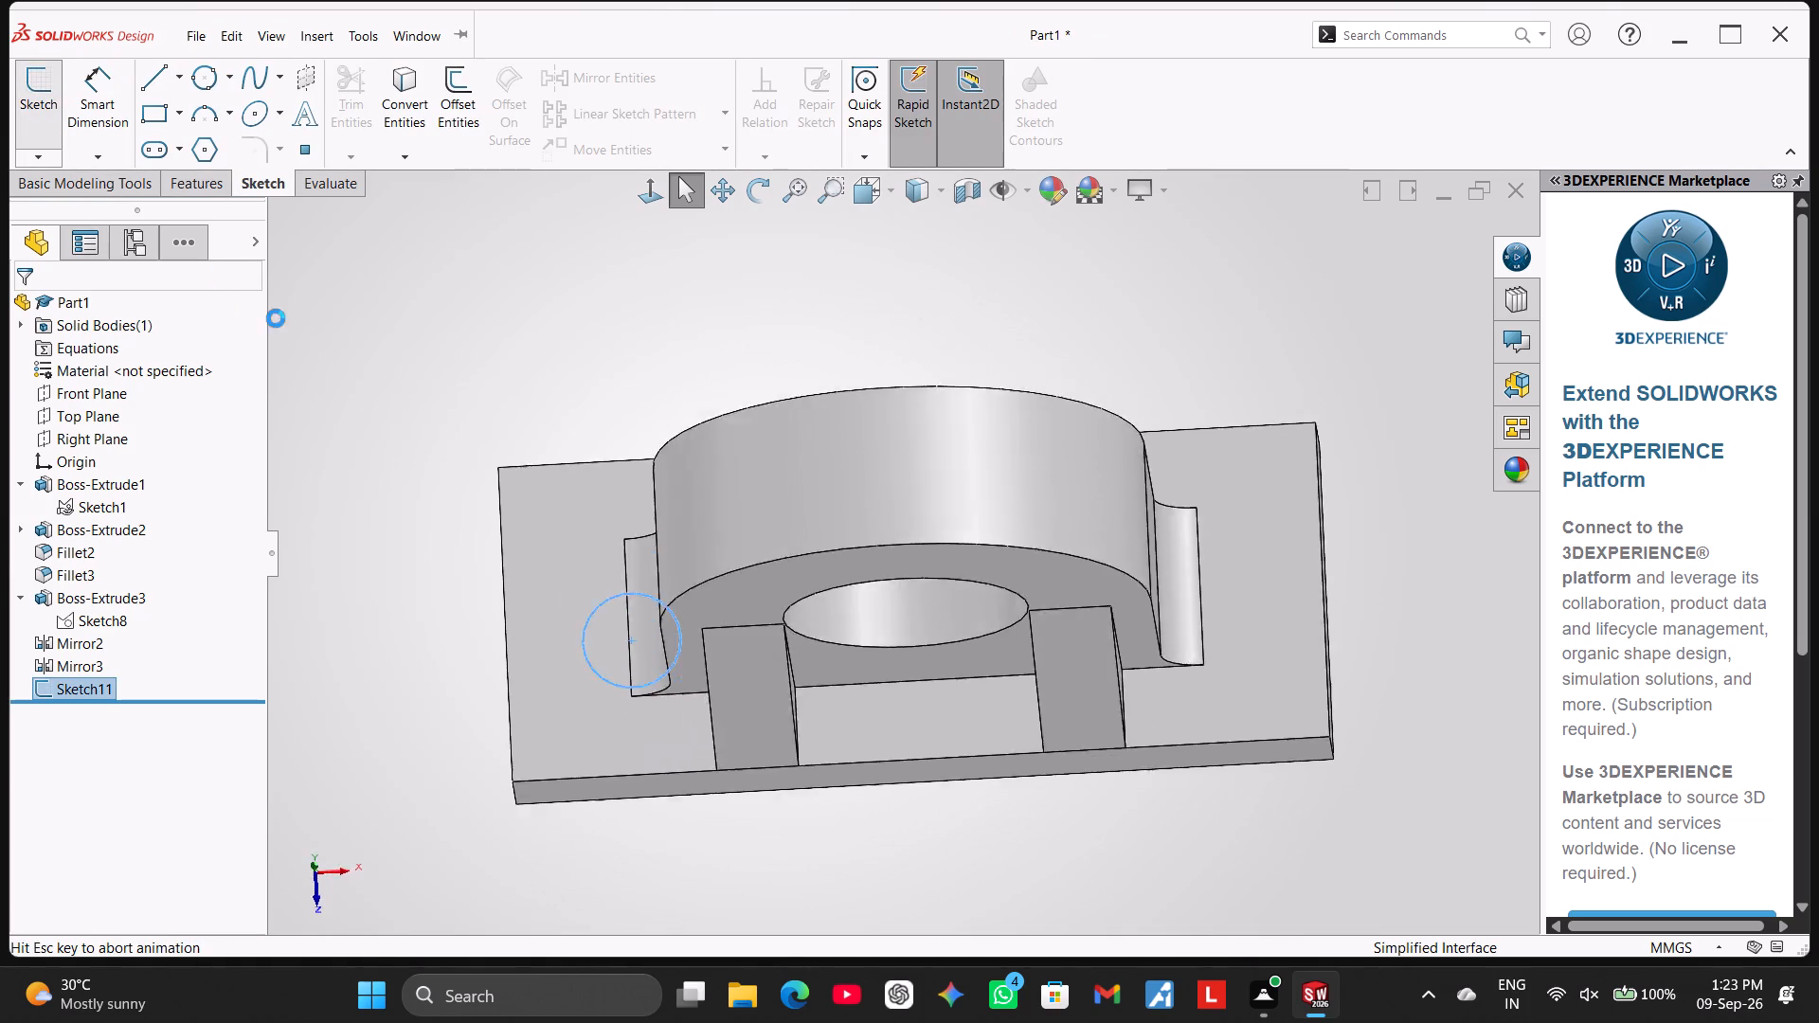
click(409, 523)
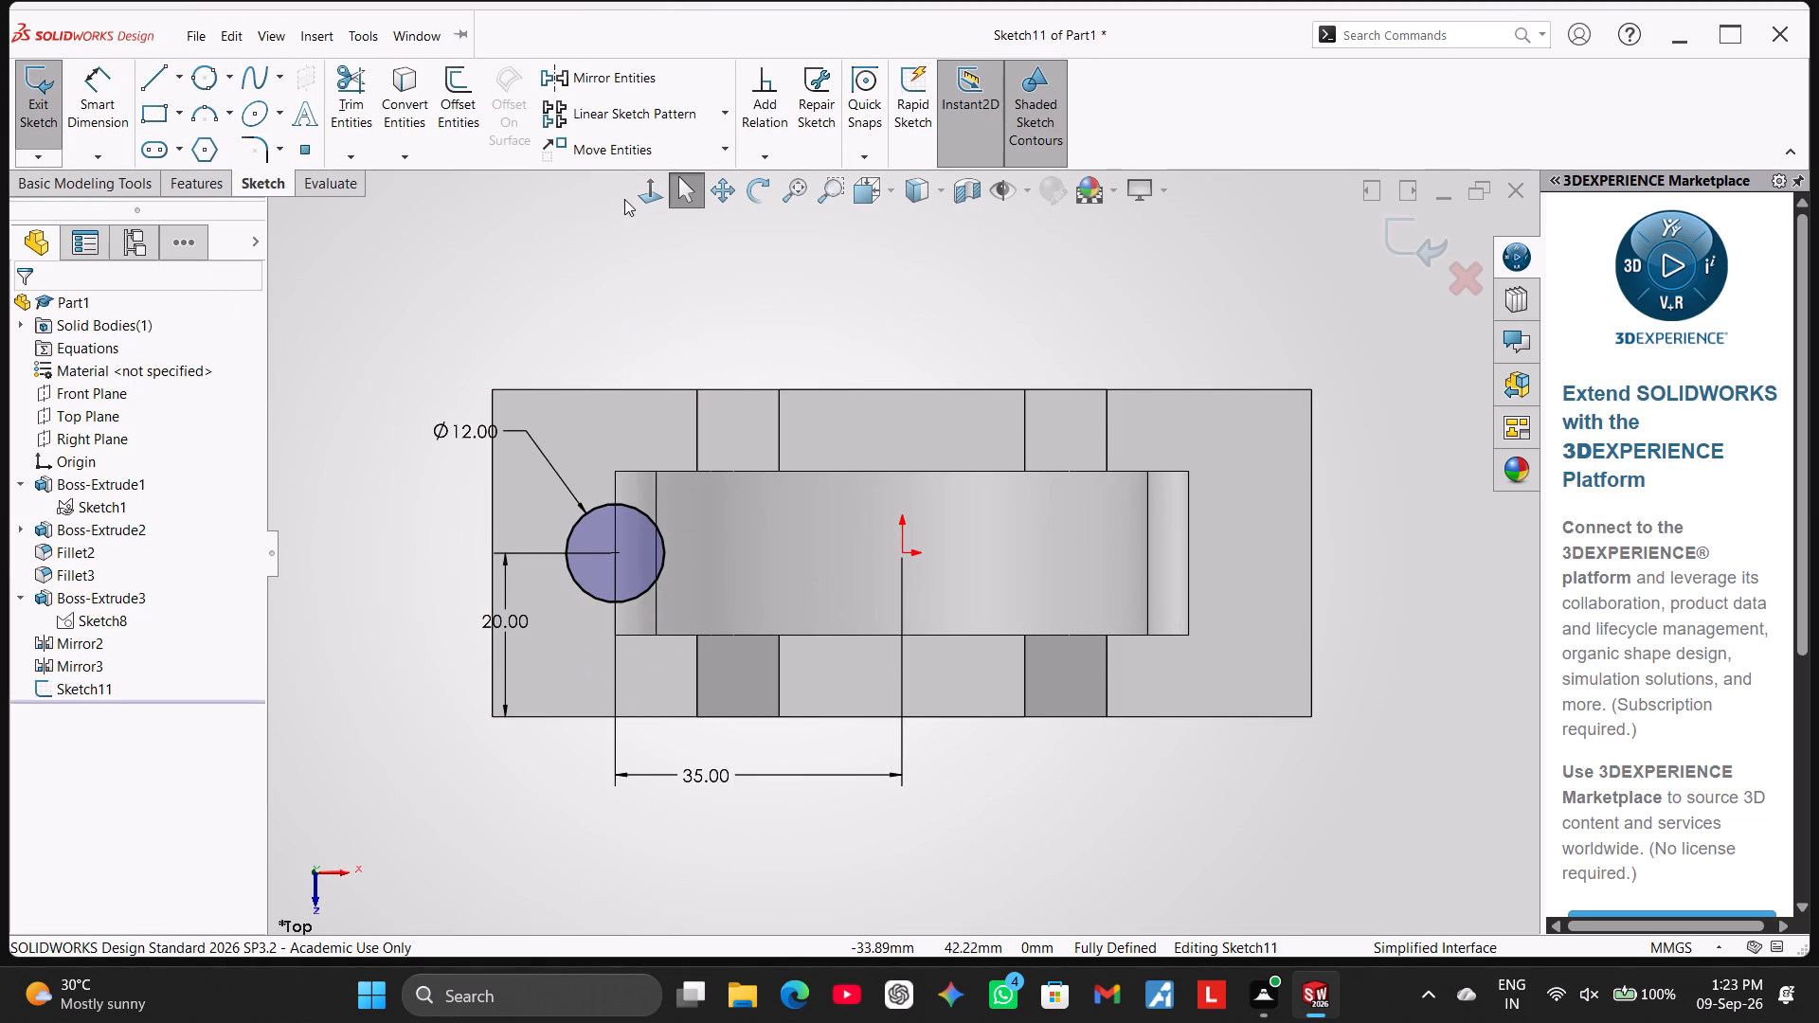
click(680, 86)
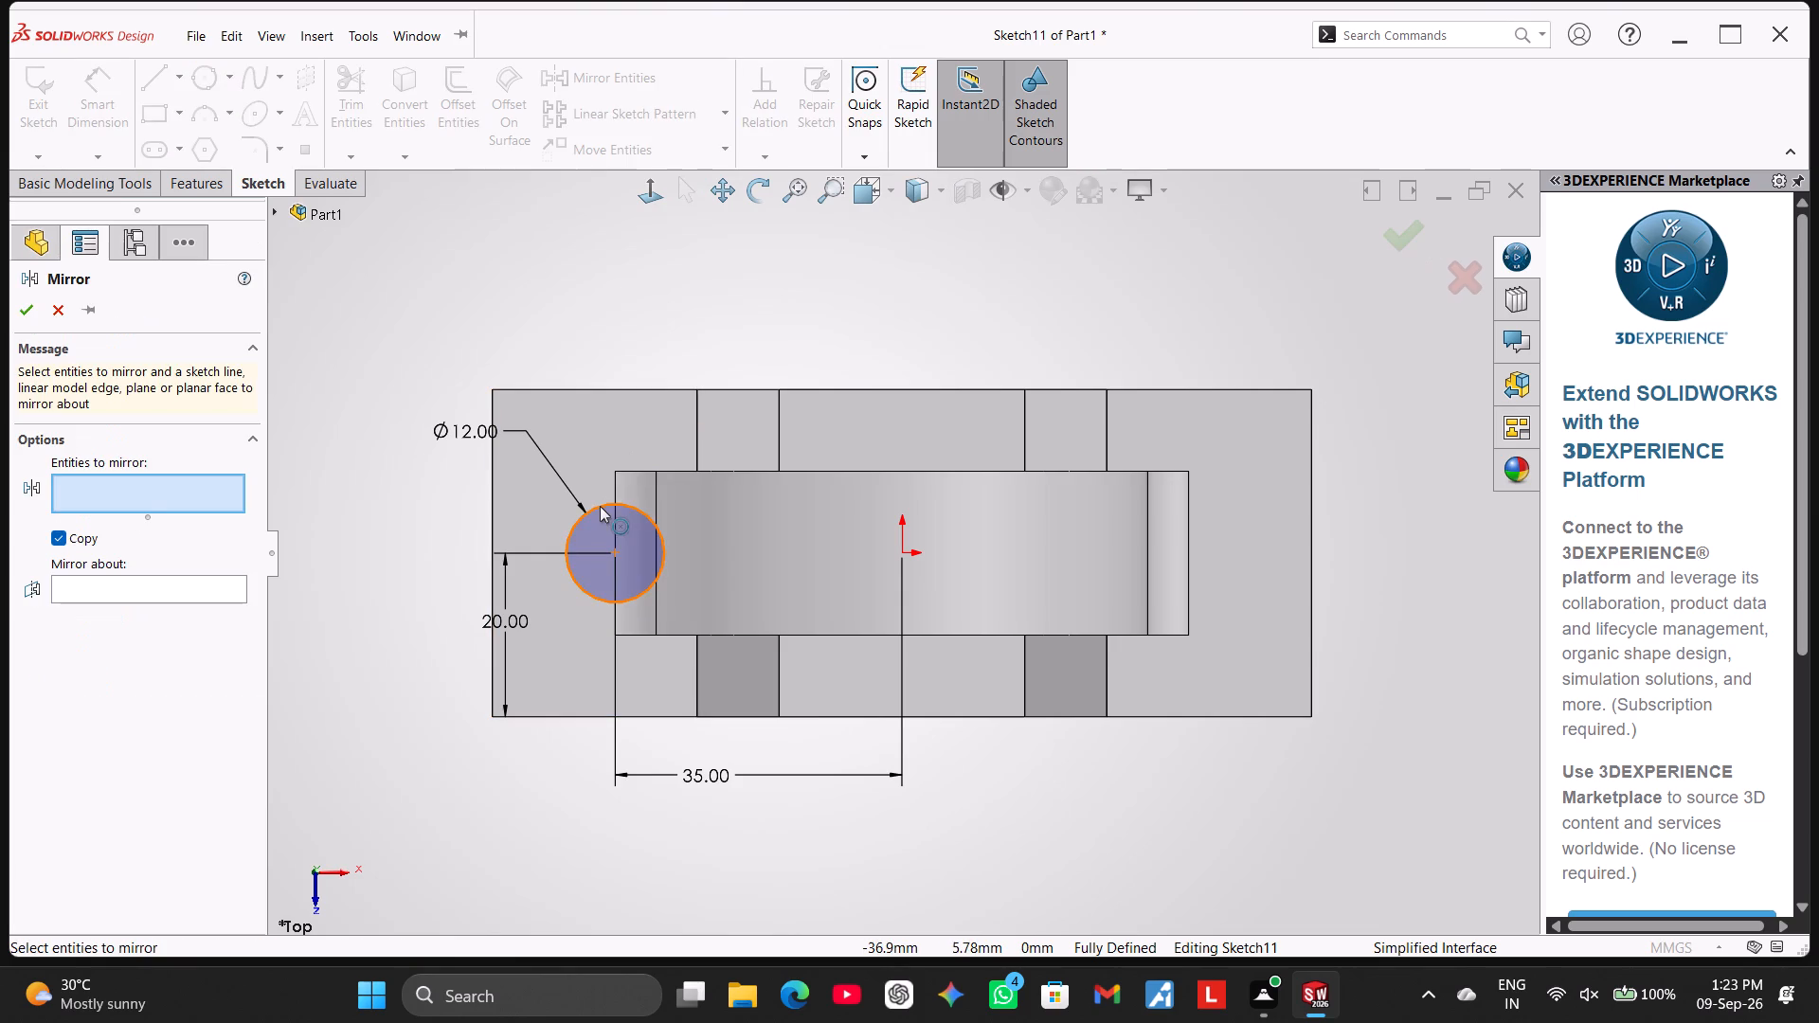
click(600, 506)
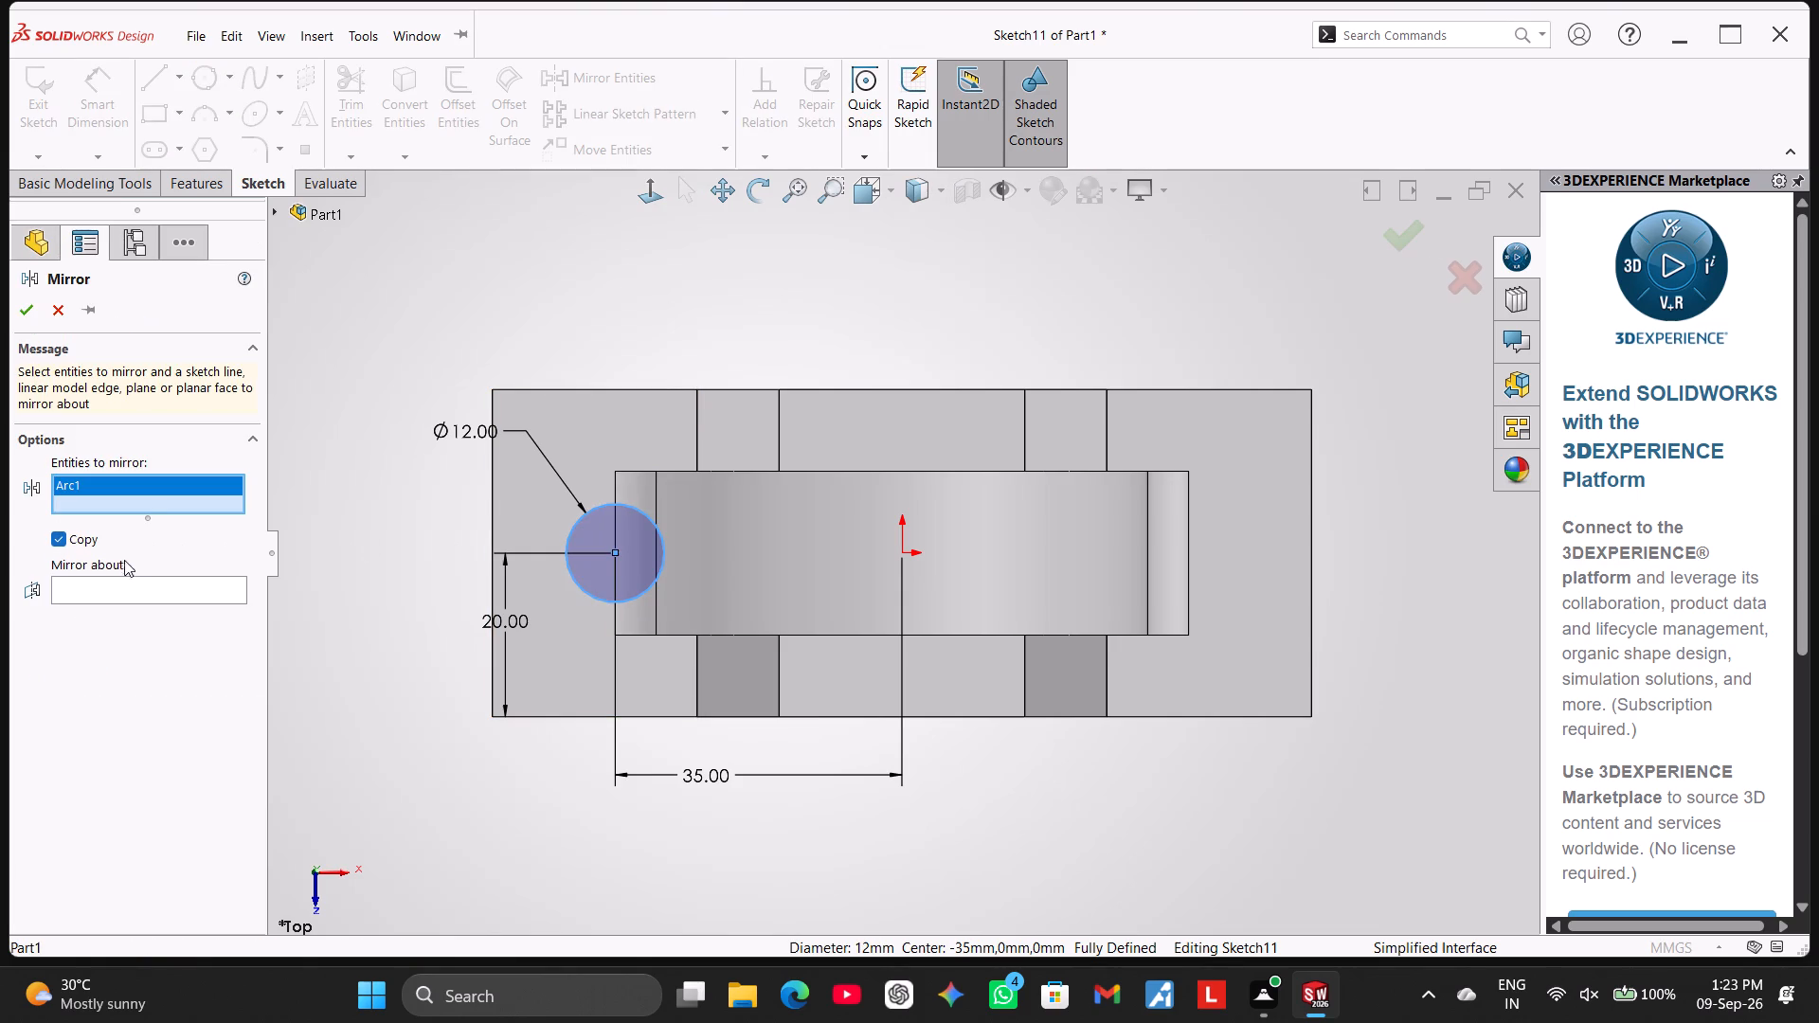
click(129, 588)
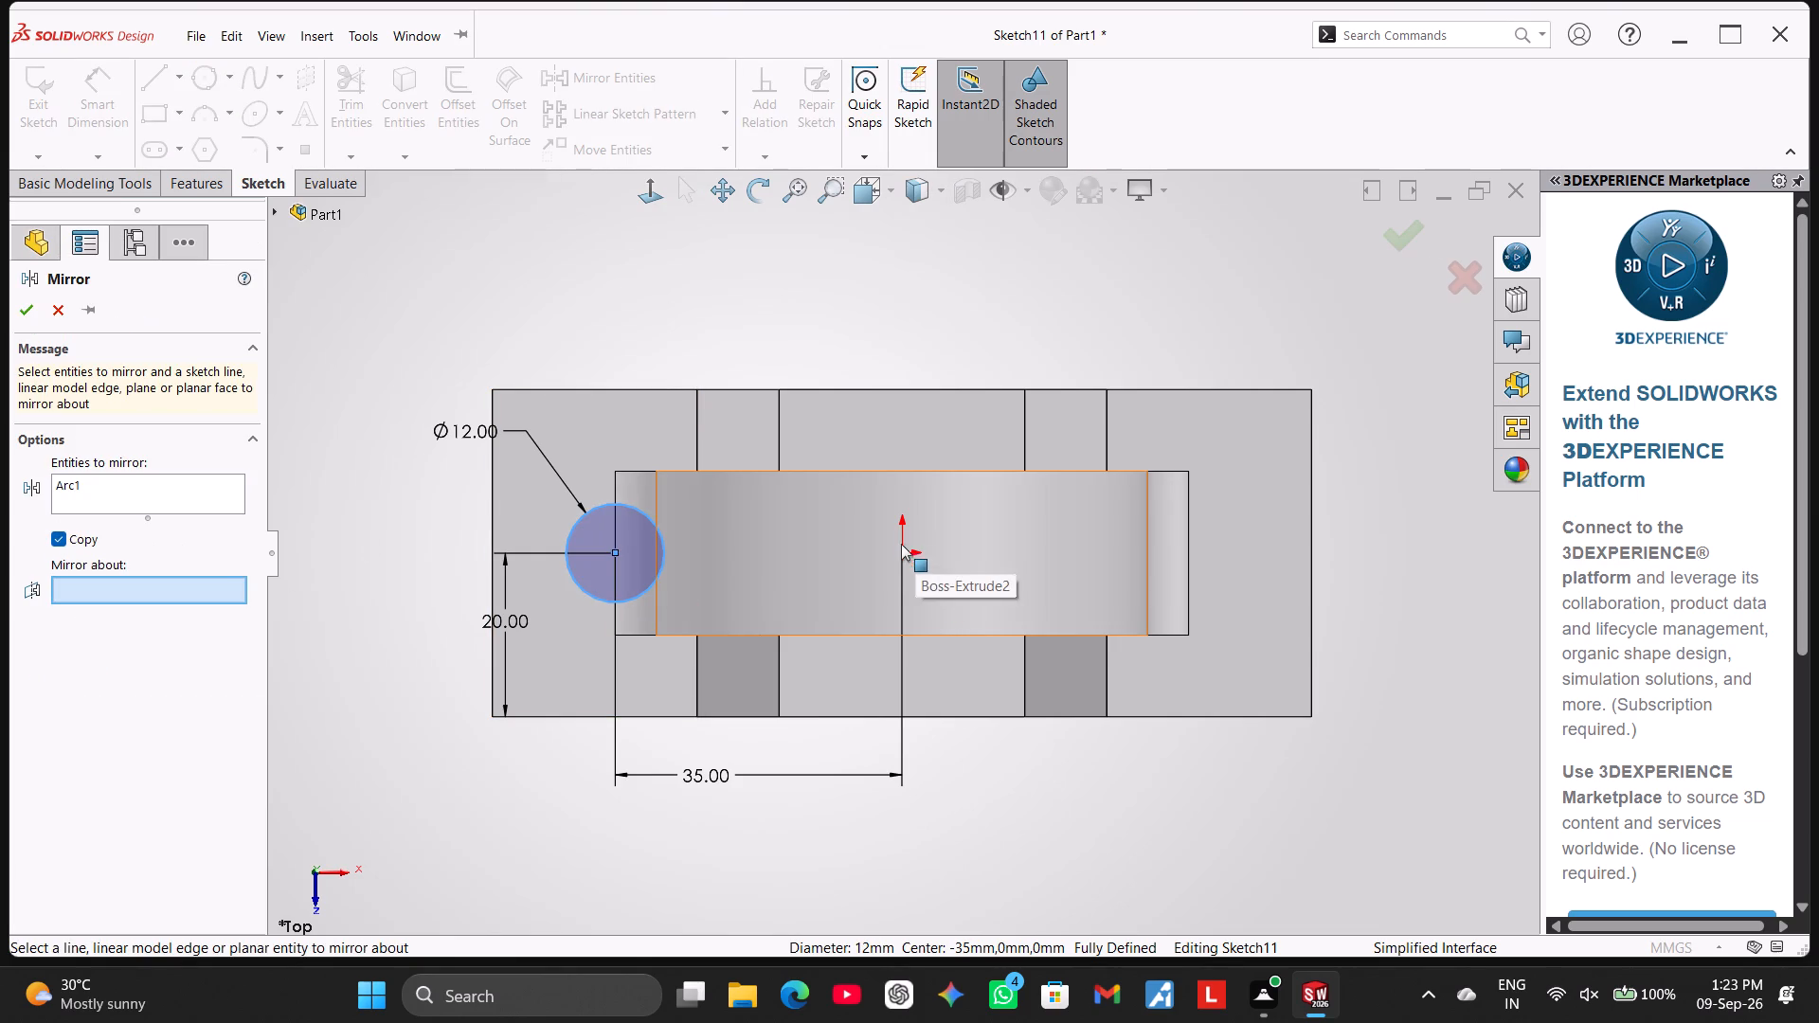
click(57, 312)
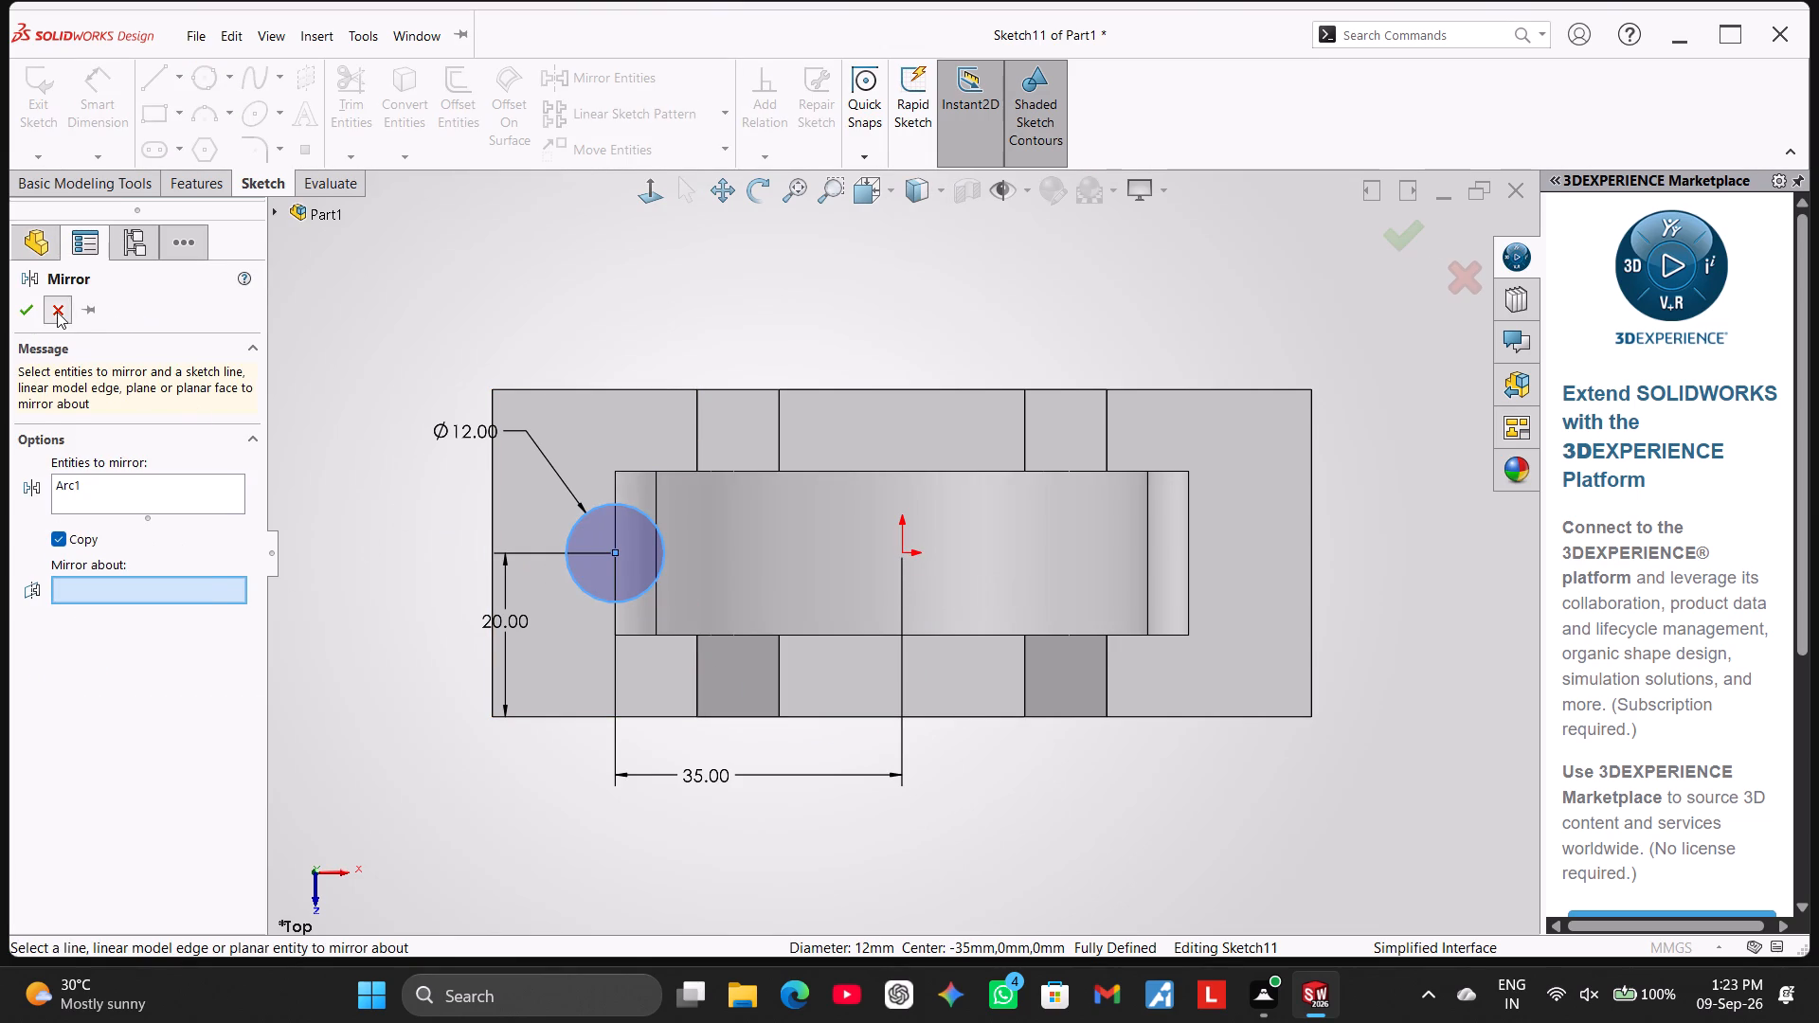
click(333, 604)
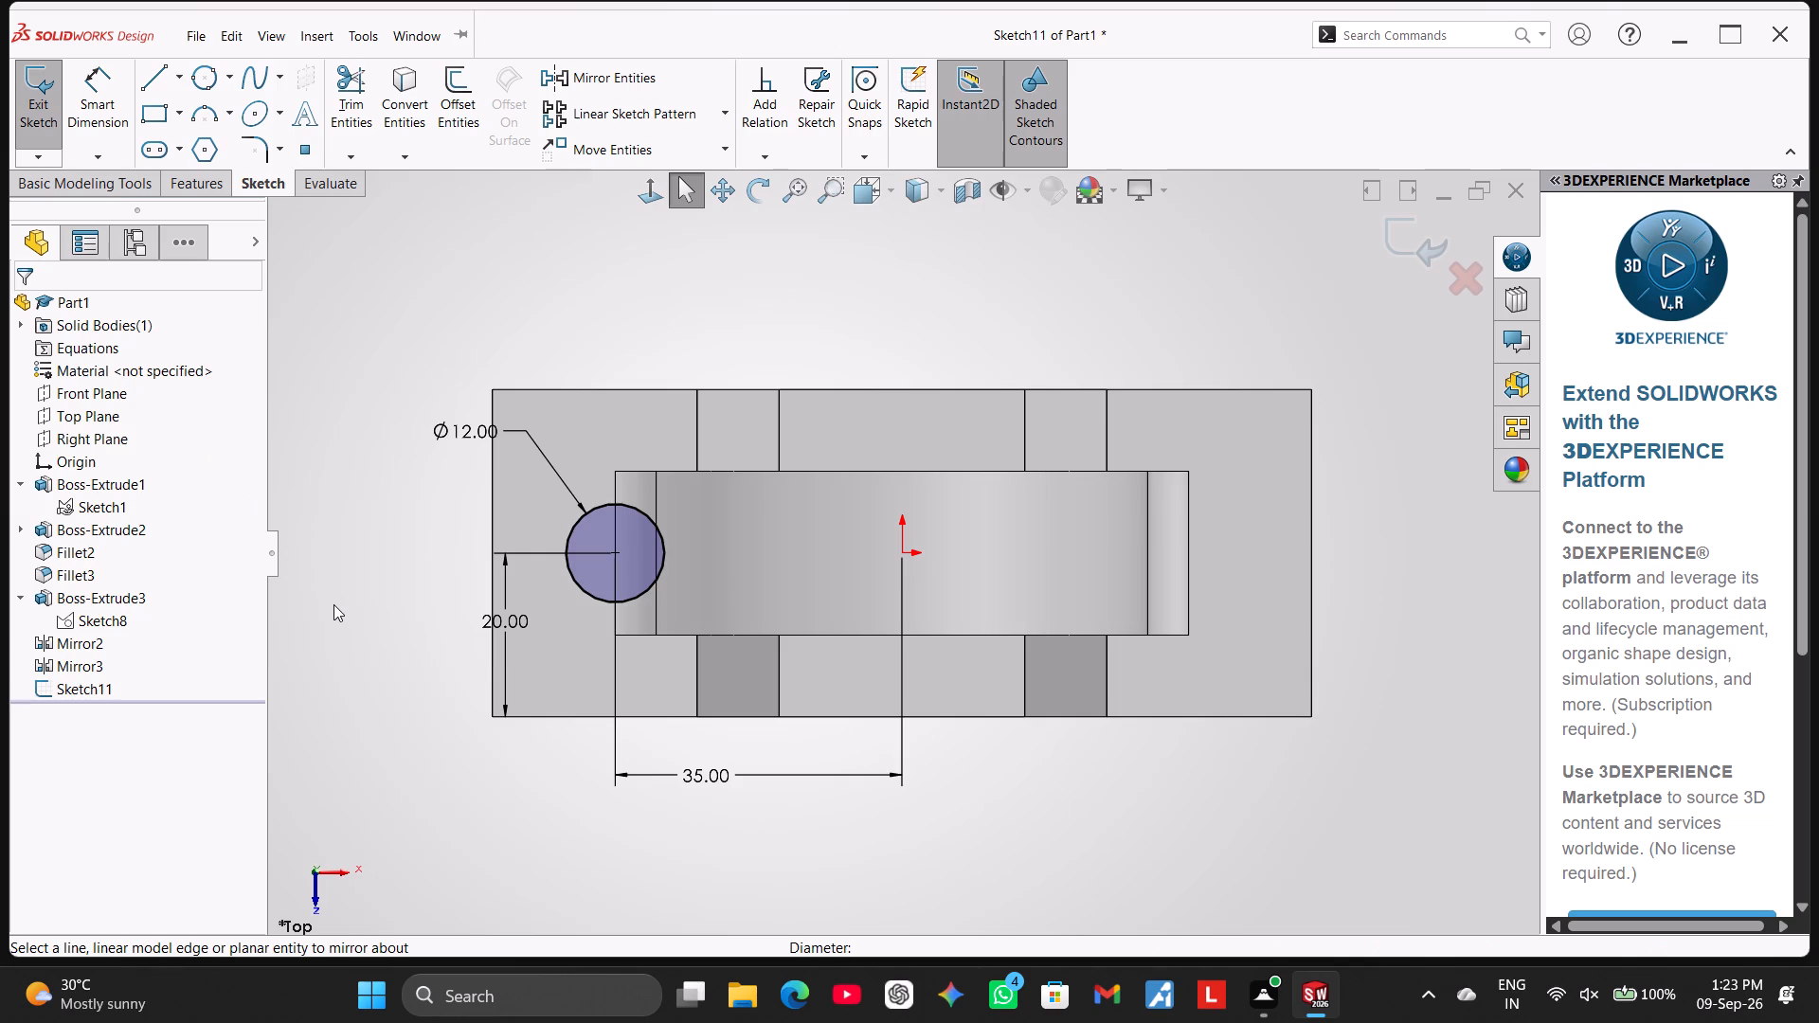
Cut the 12 mm circle through the base with an Extruded Cut set to Through All.
click(187, 195)
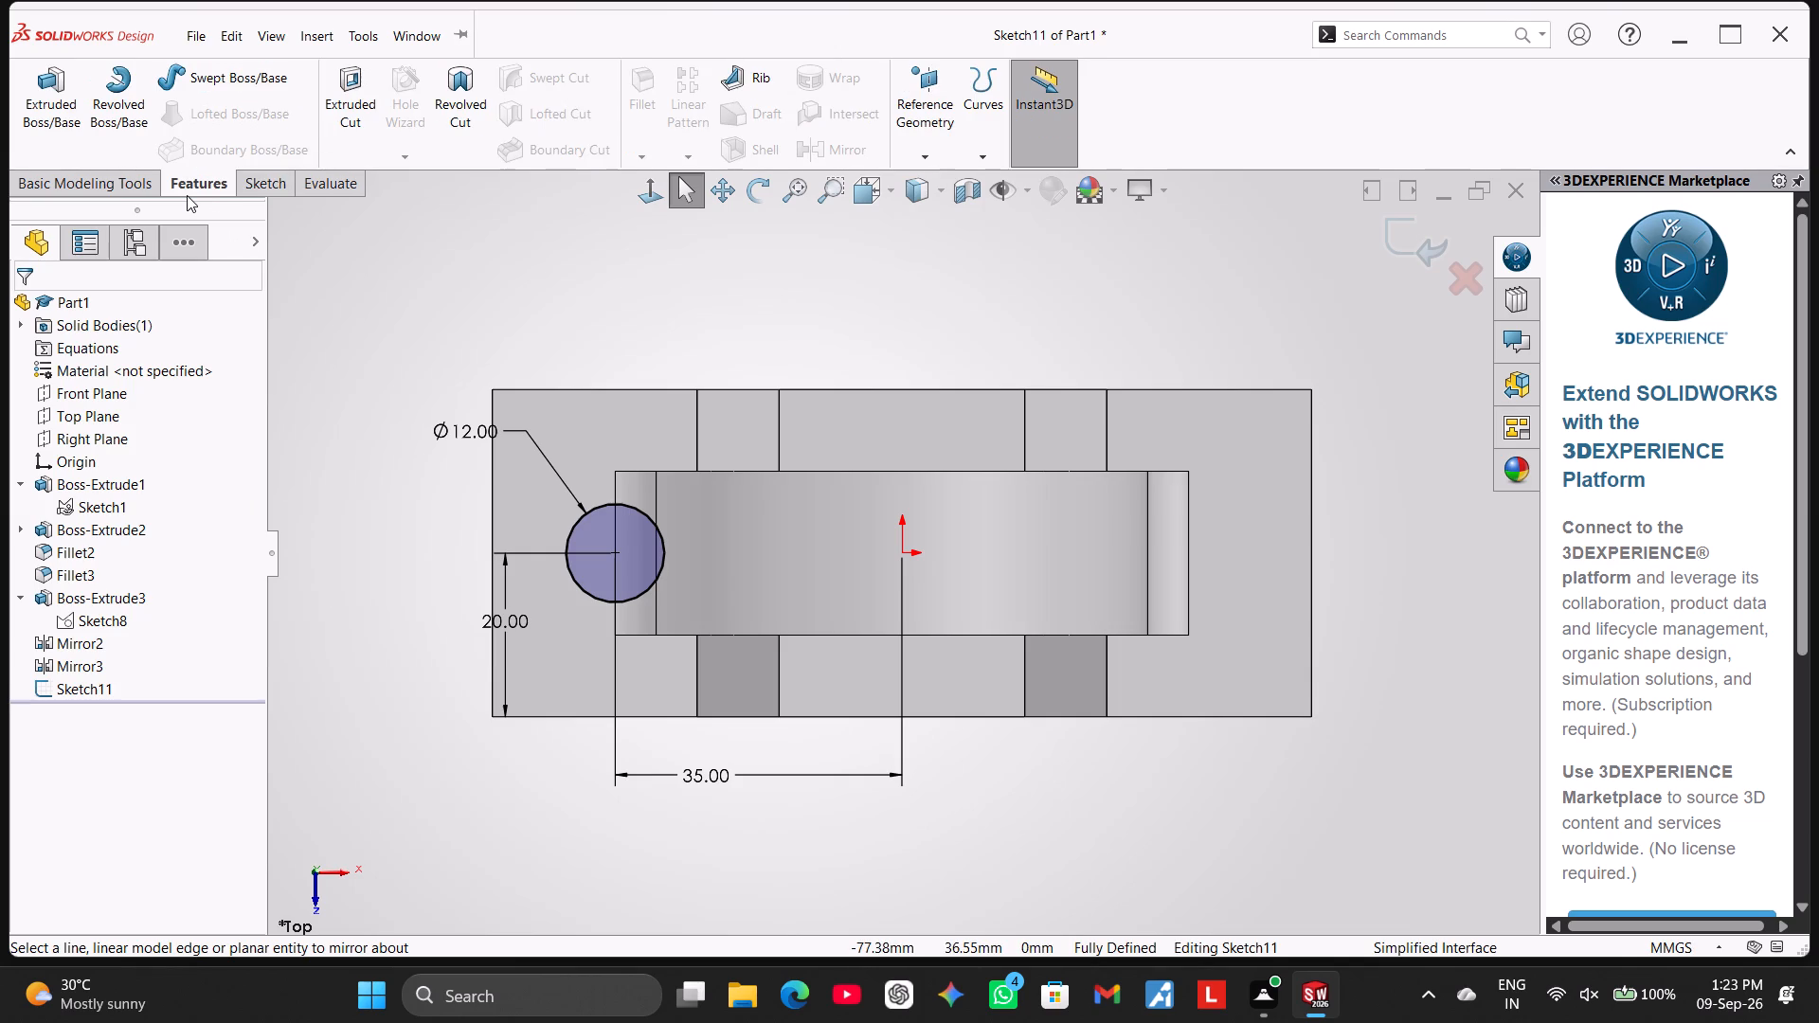
click(316, 108)
click(352, 102)
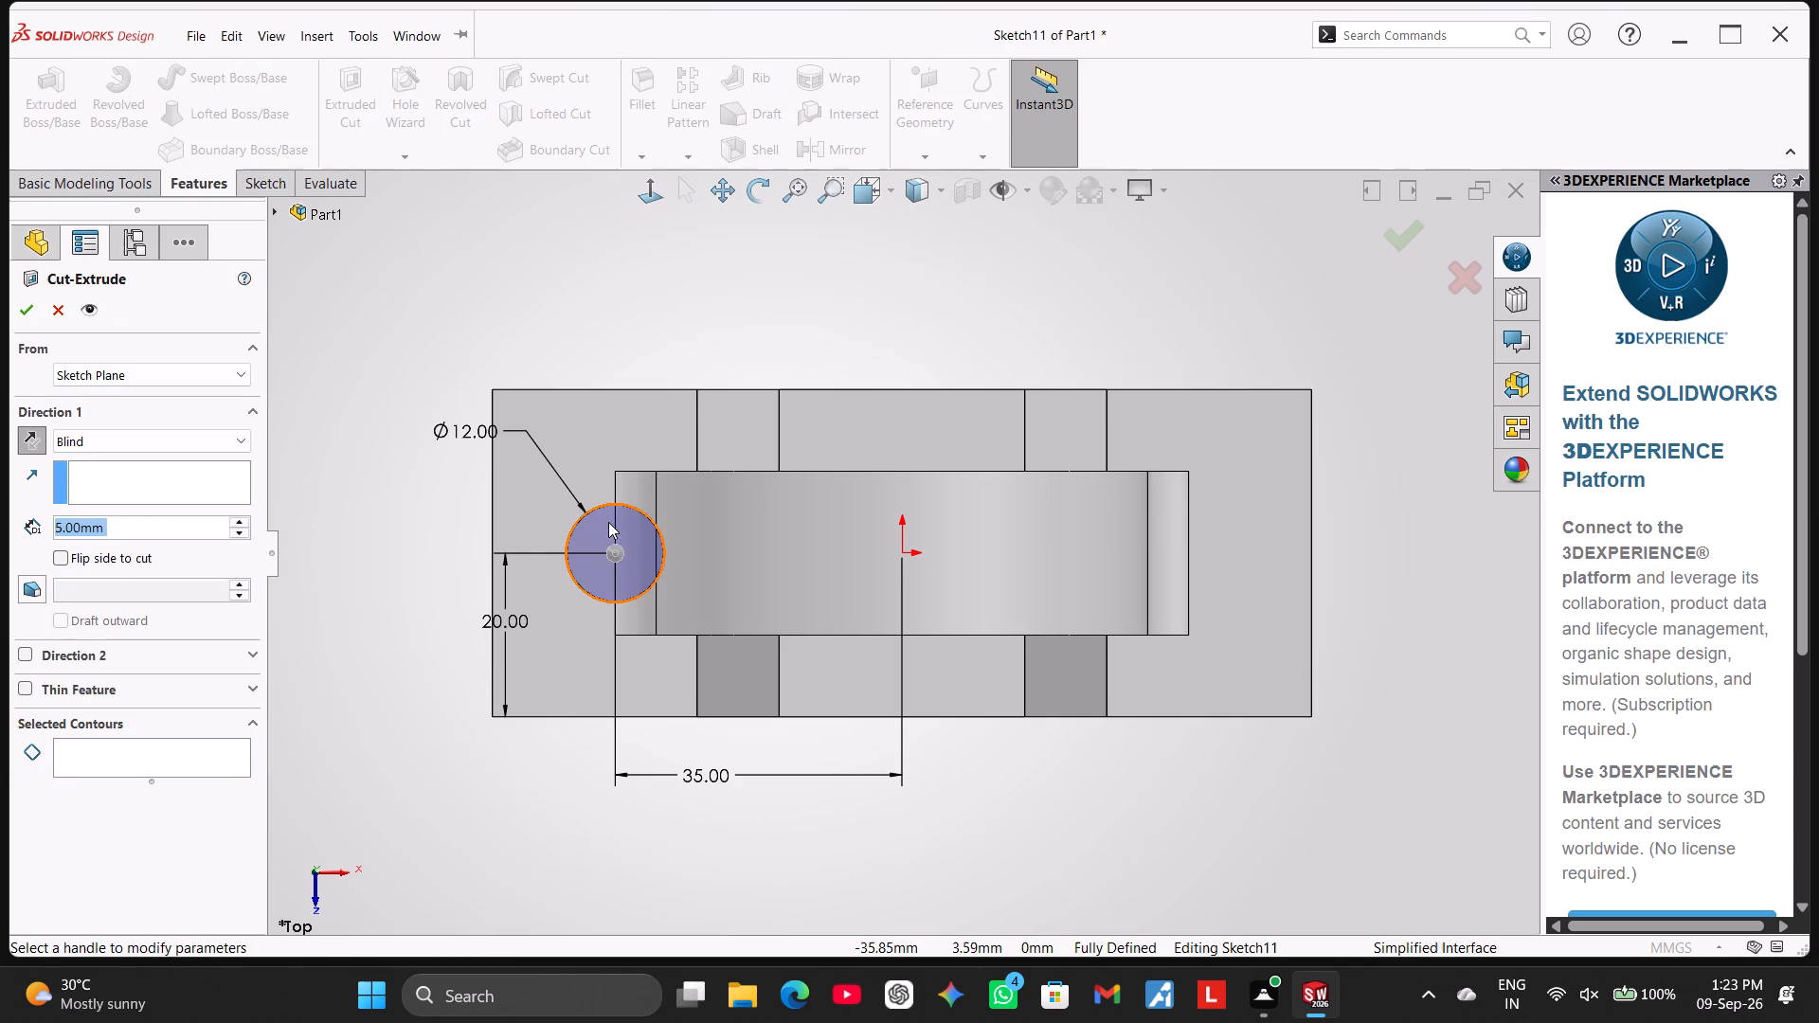
middle_drag(431, 766, 419, 584)
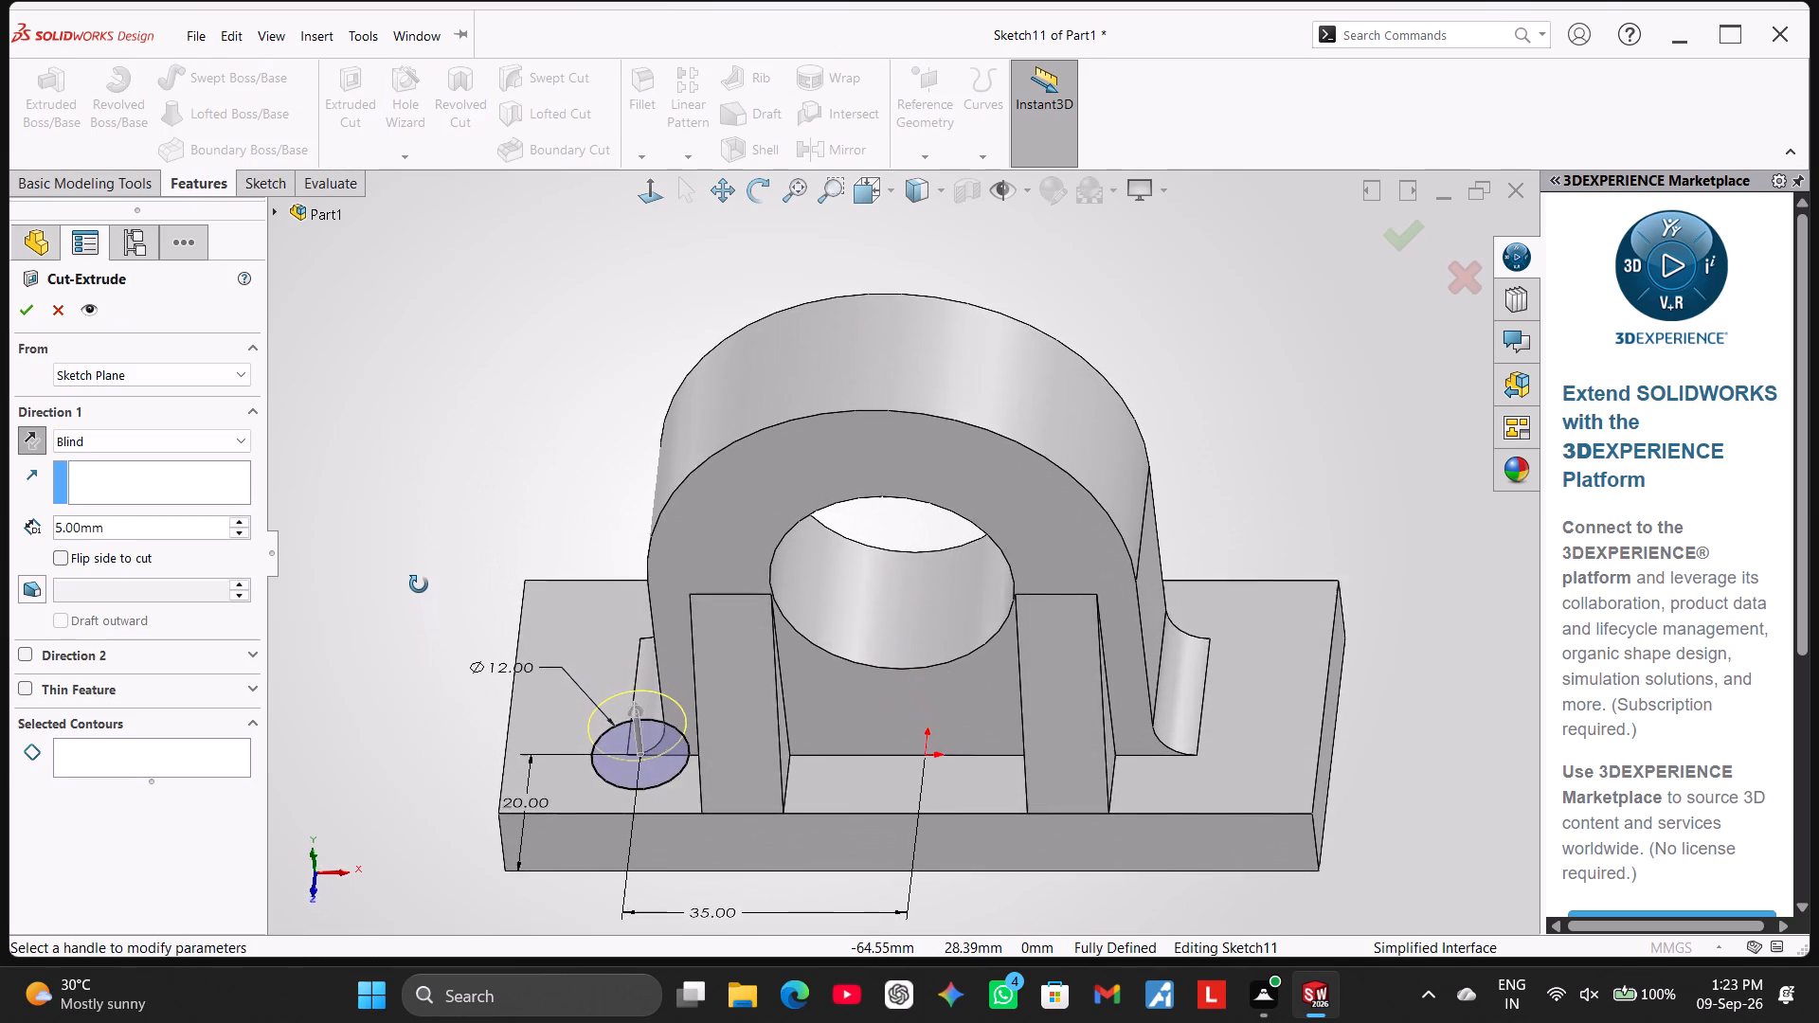
middle_drag(419, 584, 416, 551)
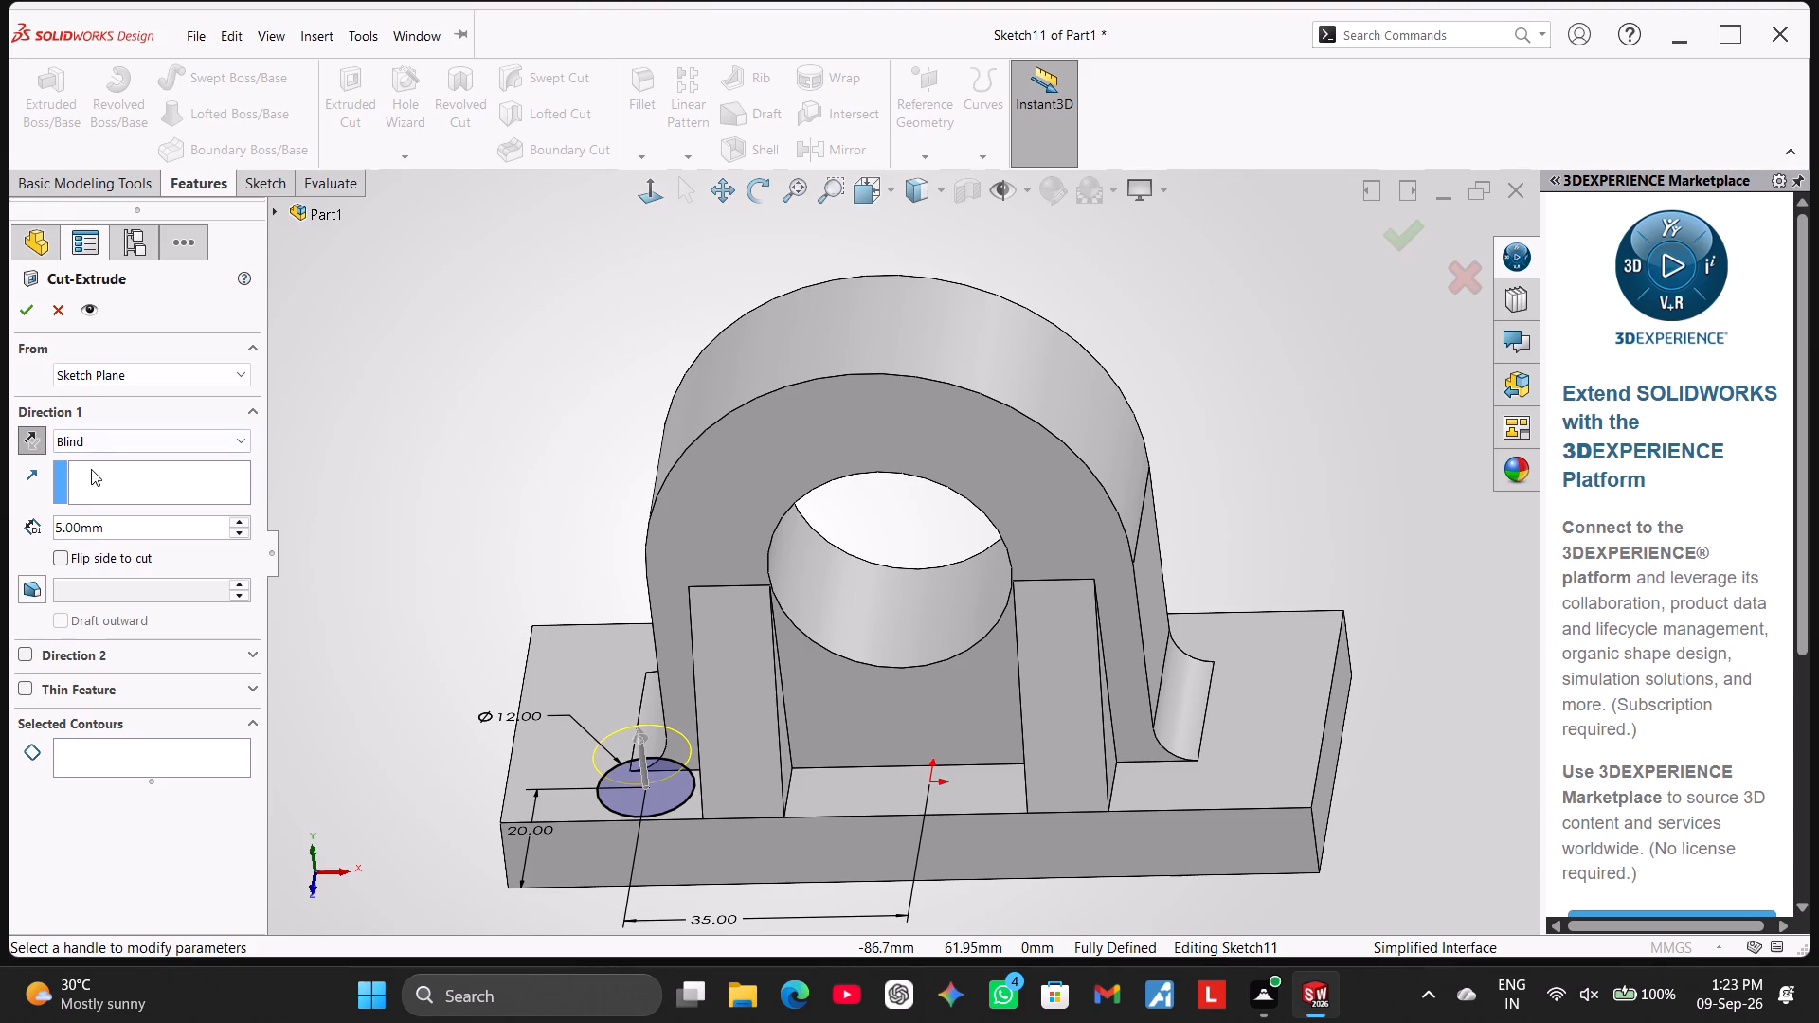
click(112, 440)
click(118, 476)
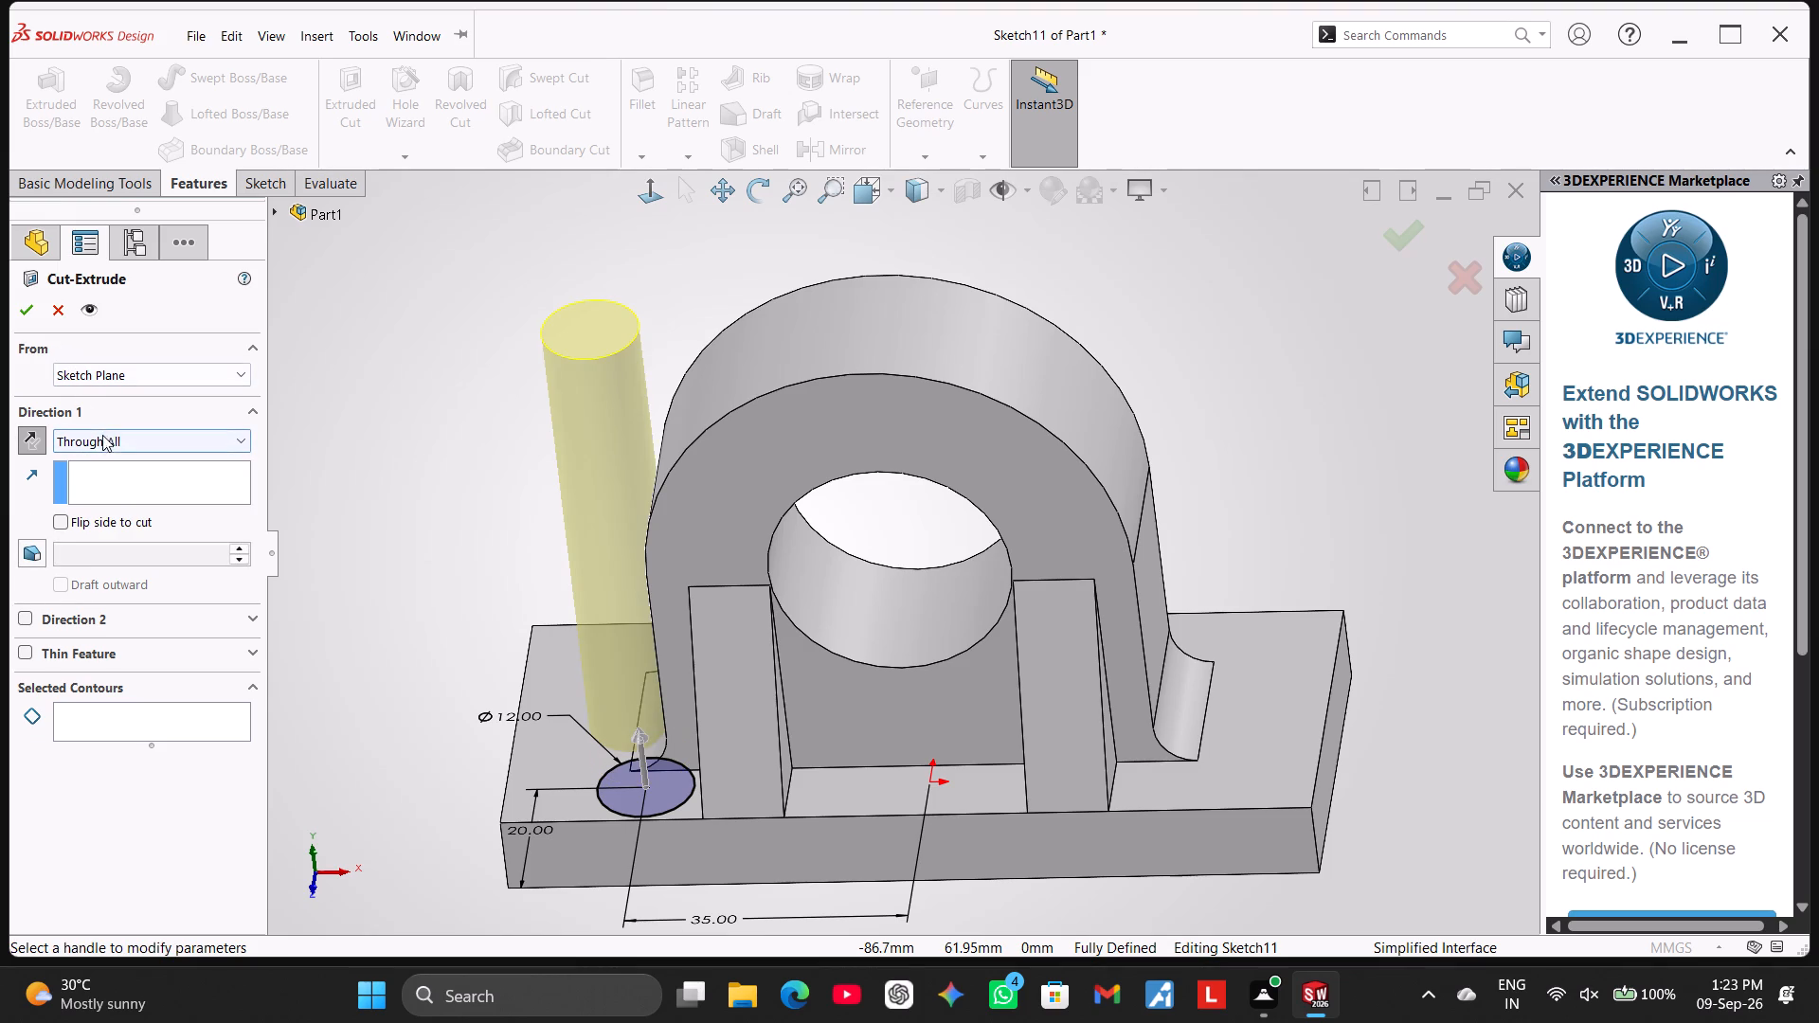
click(33, 317)
Examine the new base hole from several angles, checking how it meets the upright and its fillet.
middle_drag(261, 488, 359, 541)
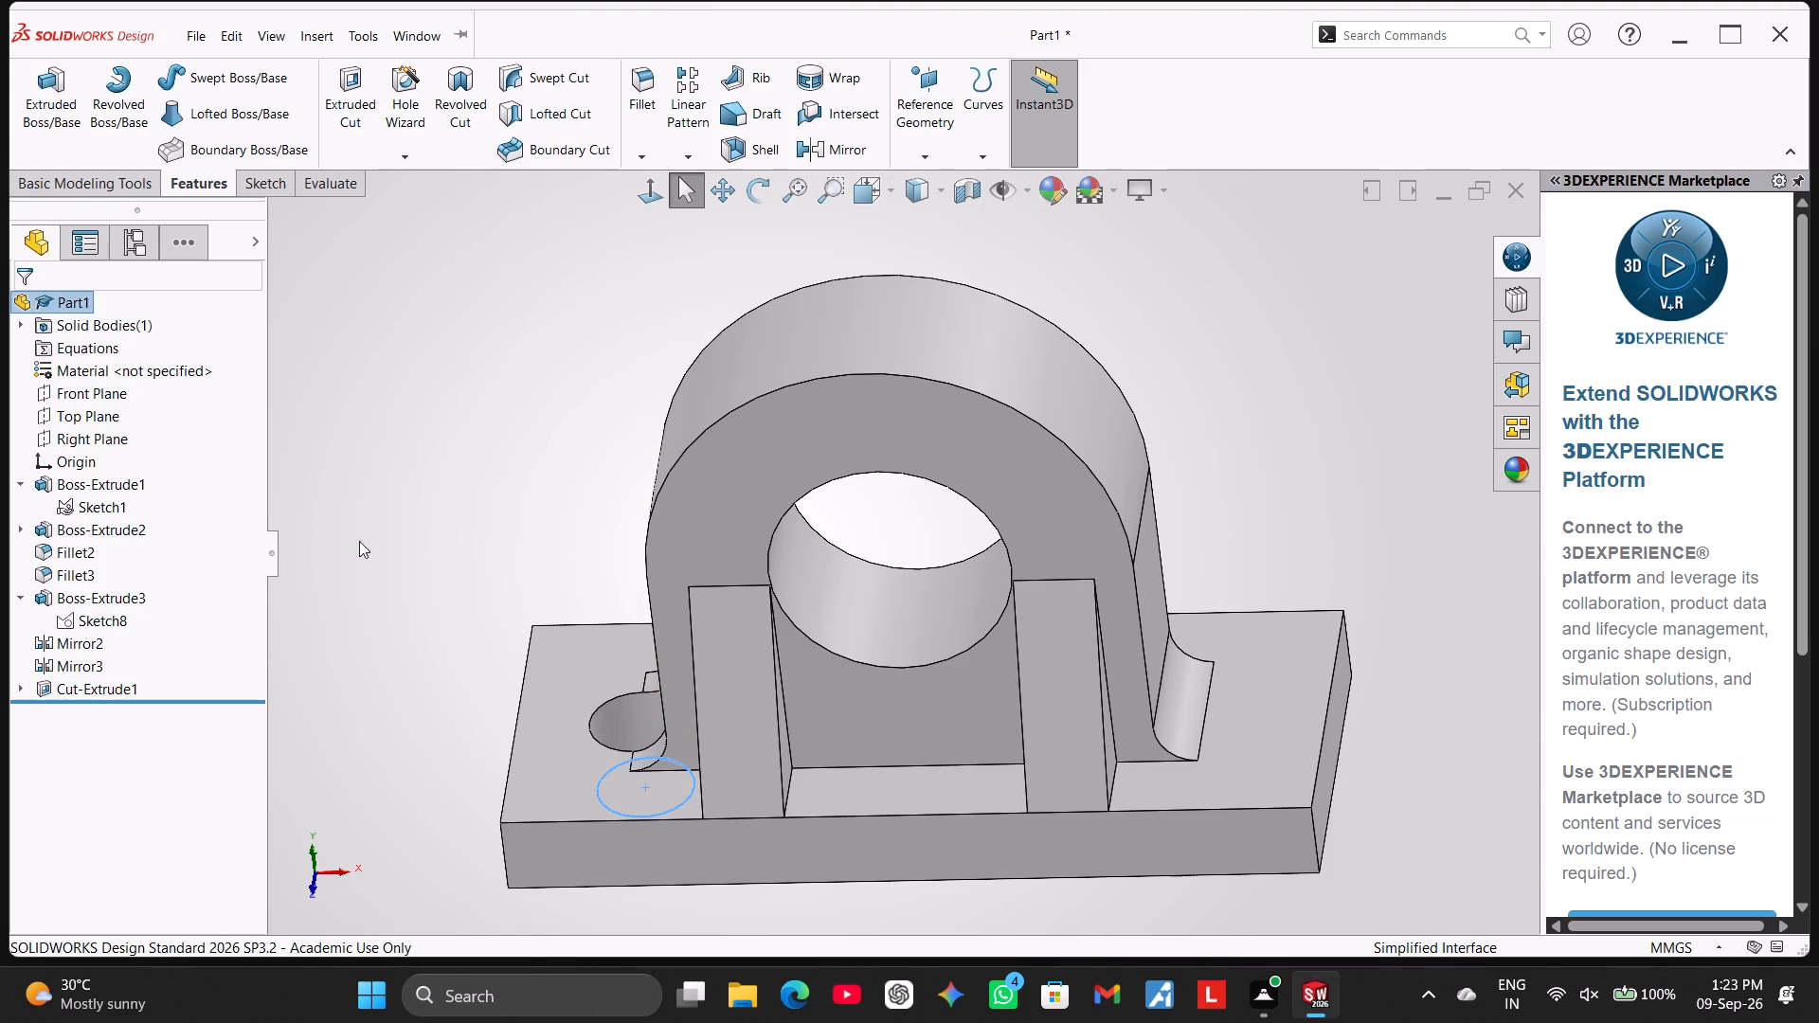
middle_drag(359, 541, 381, 566)
right_drag(402, 534, 452, 455)
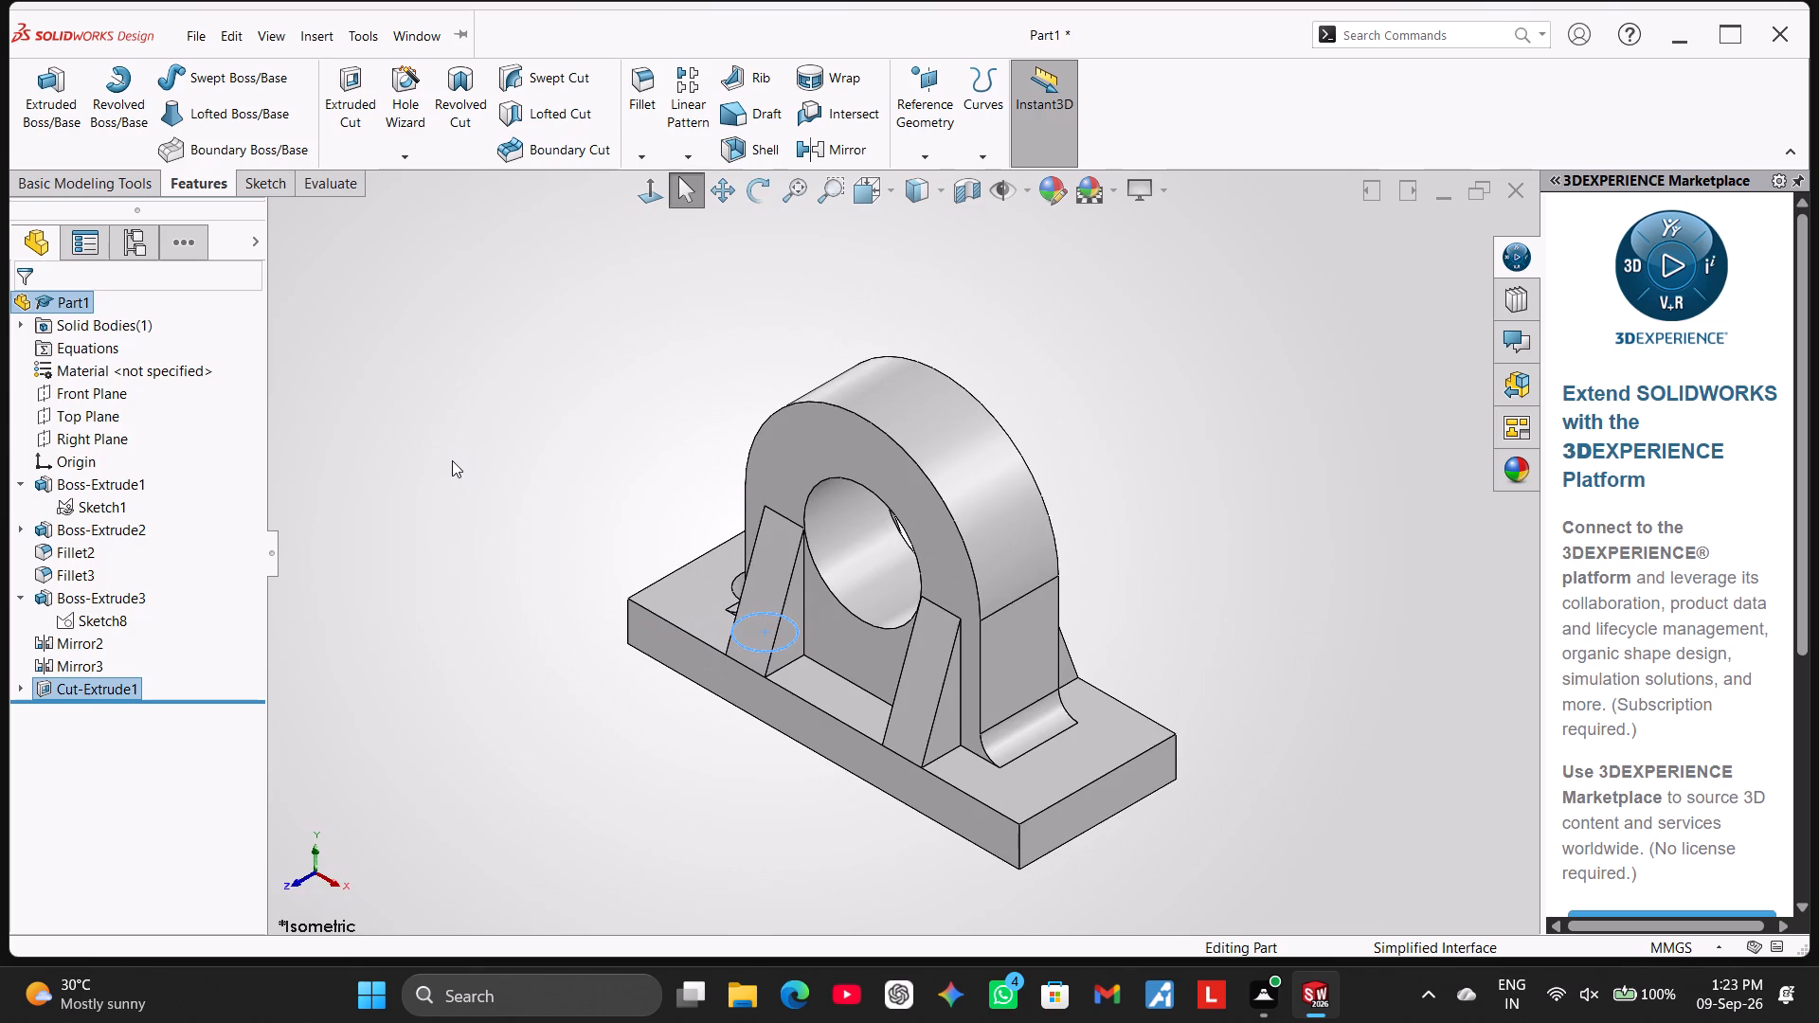
middle_drag(452, 460, 531, 666)
scroll(531, 666, down, 1)
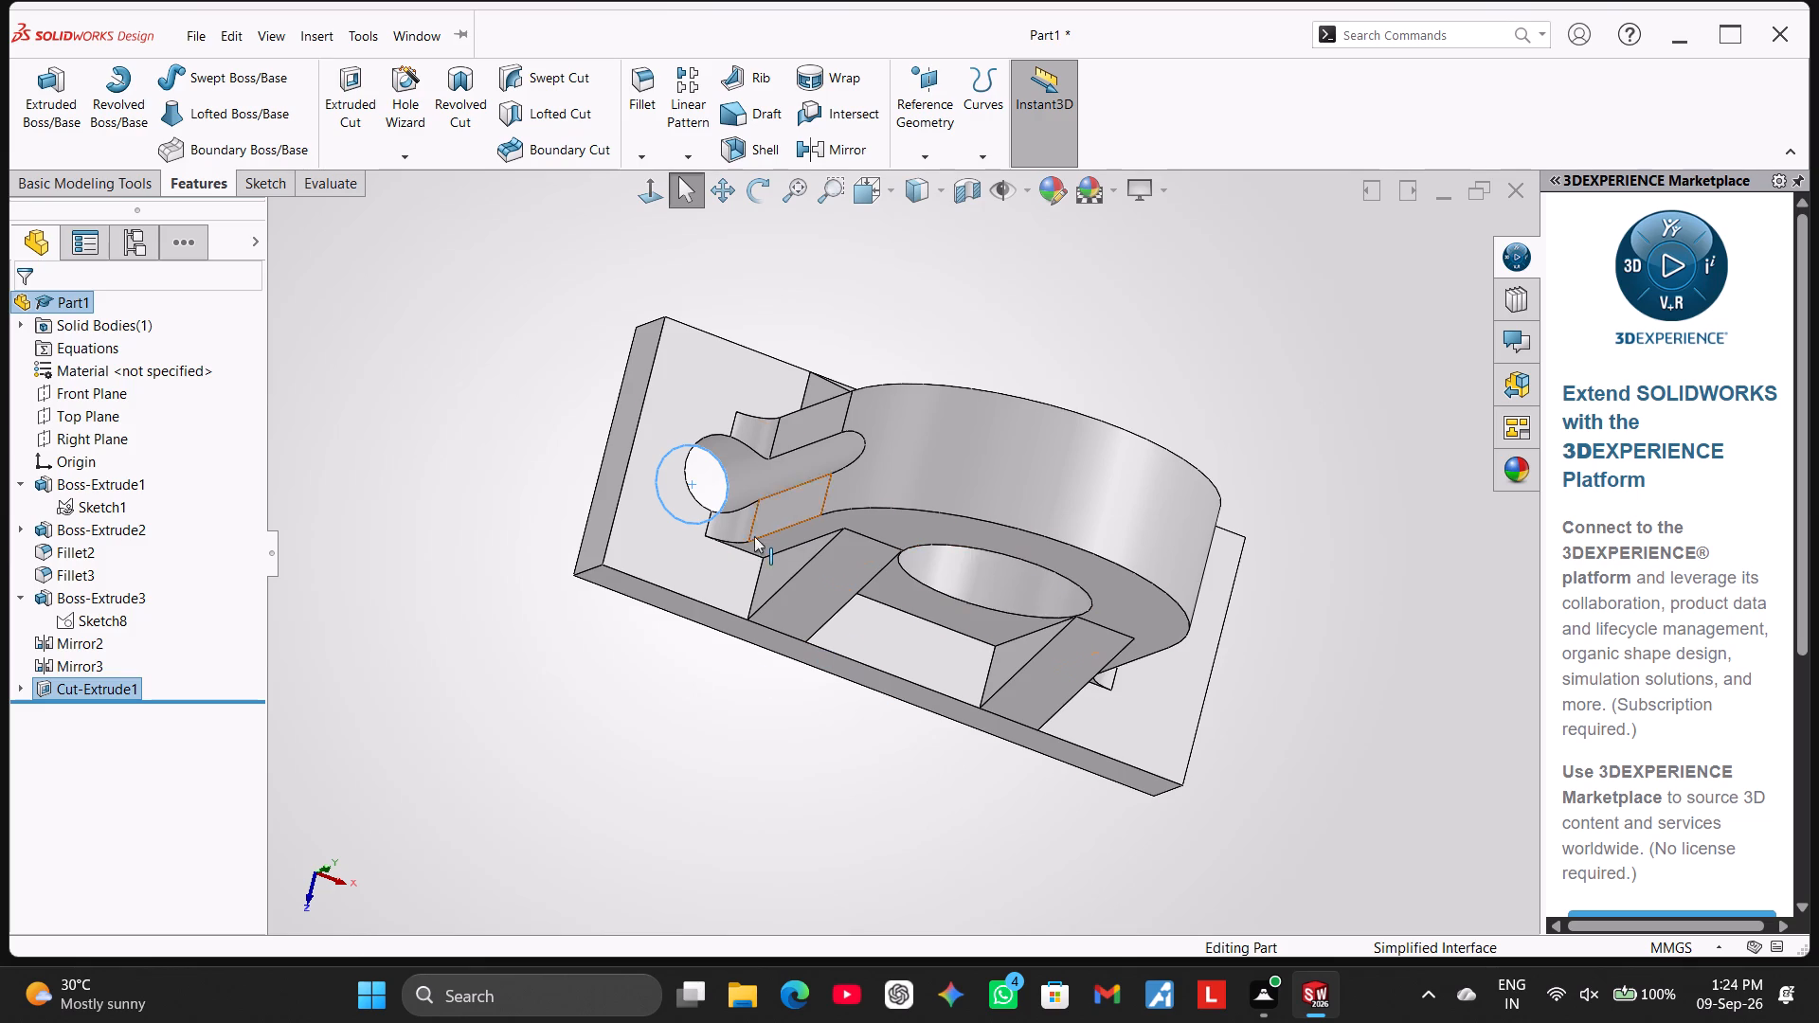
middle_drag(686, 801, 662, 700)
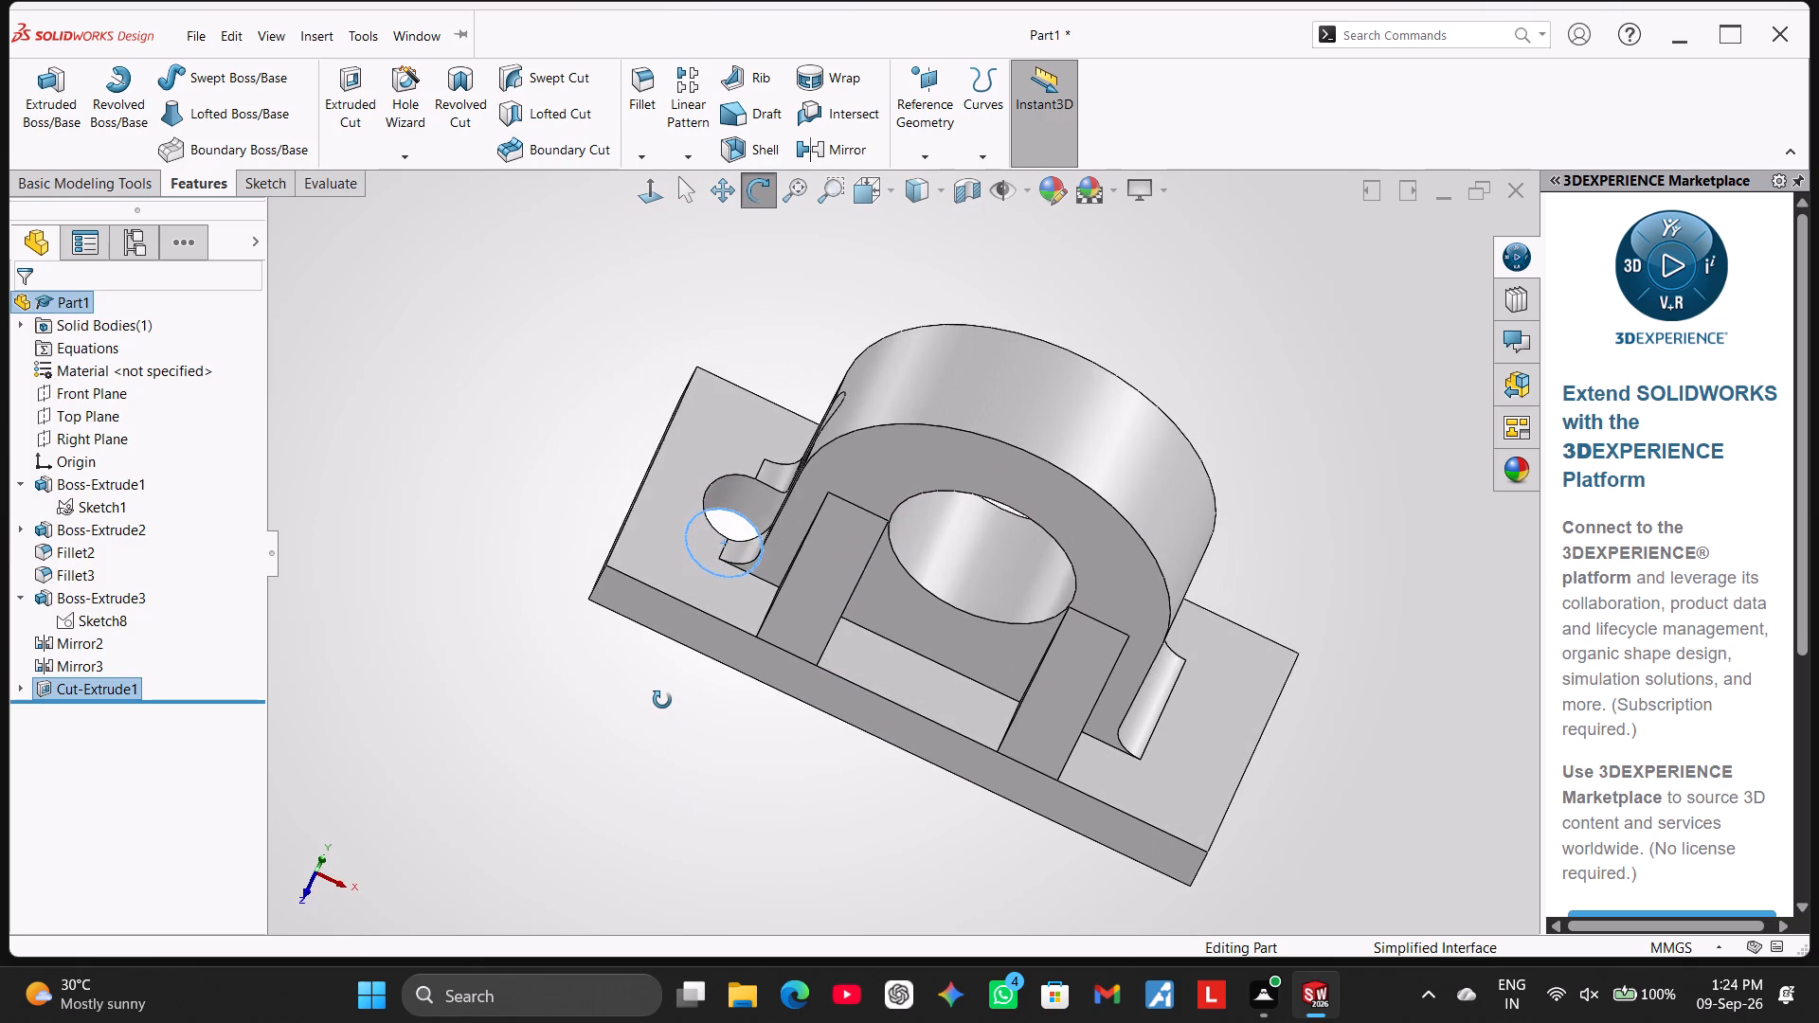
middle_drag(662, 700, 678, 767)
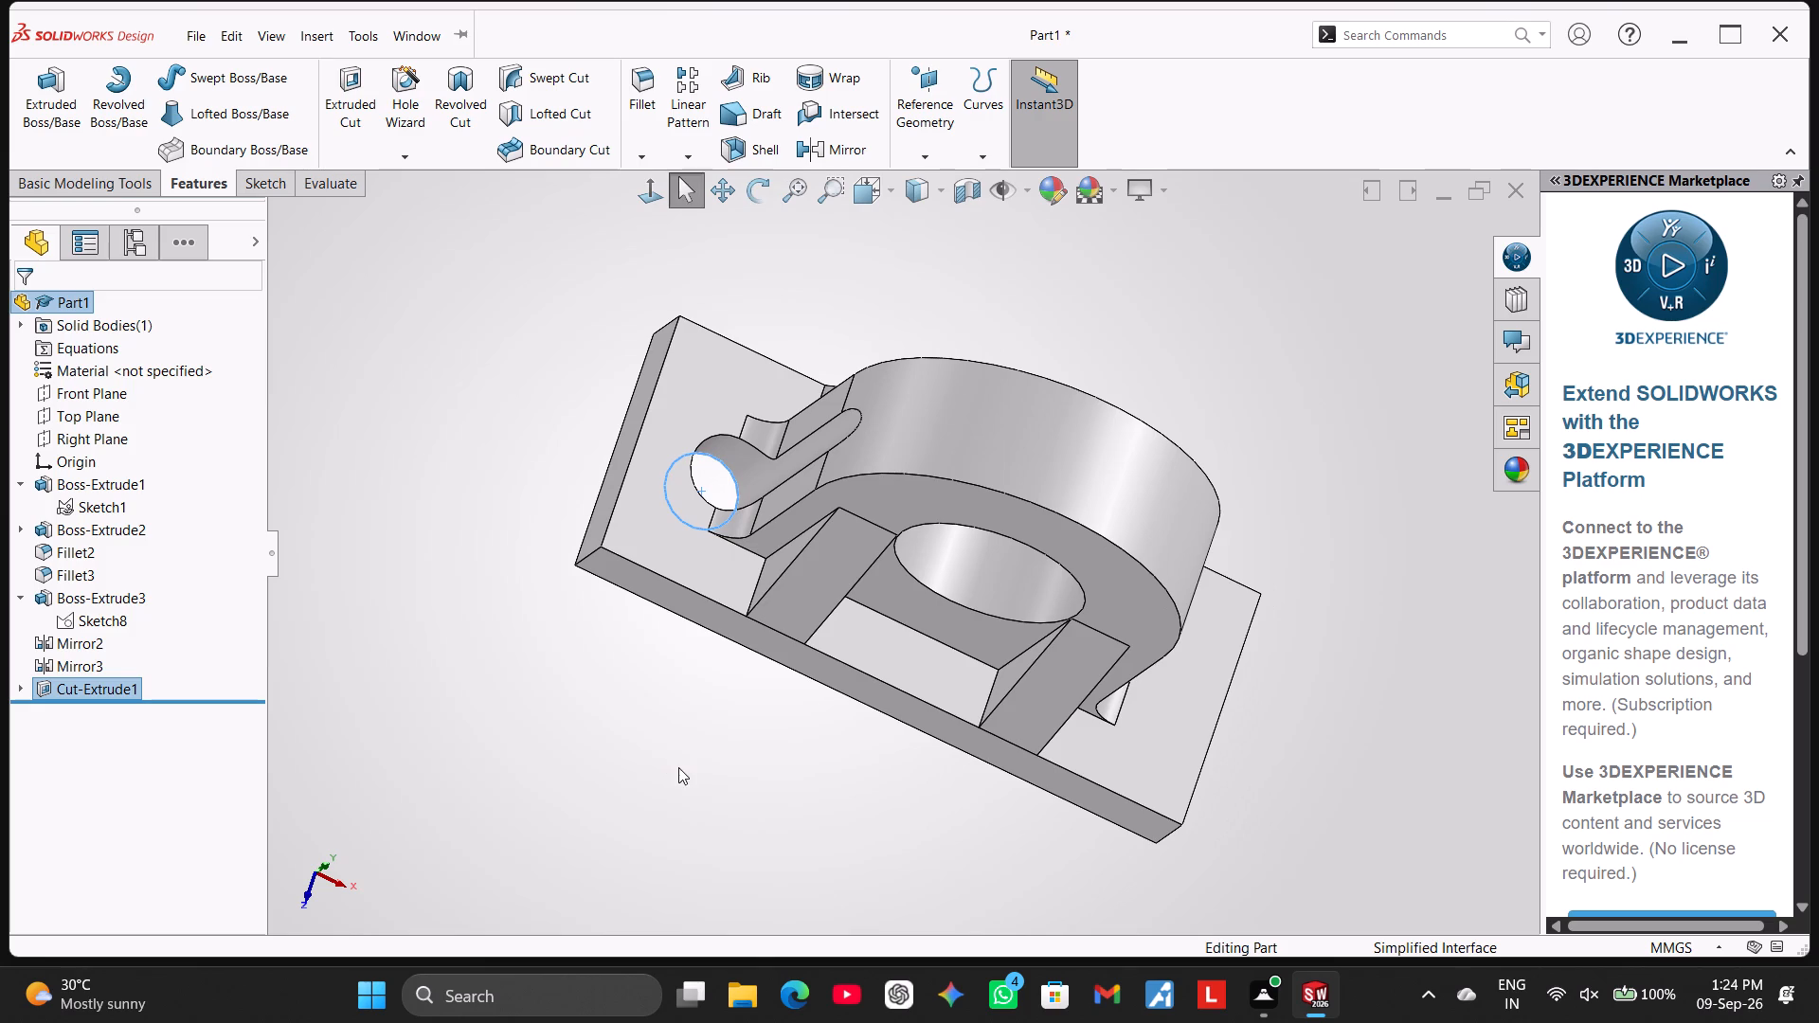
middle_drag(668, 765, 606, 704)
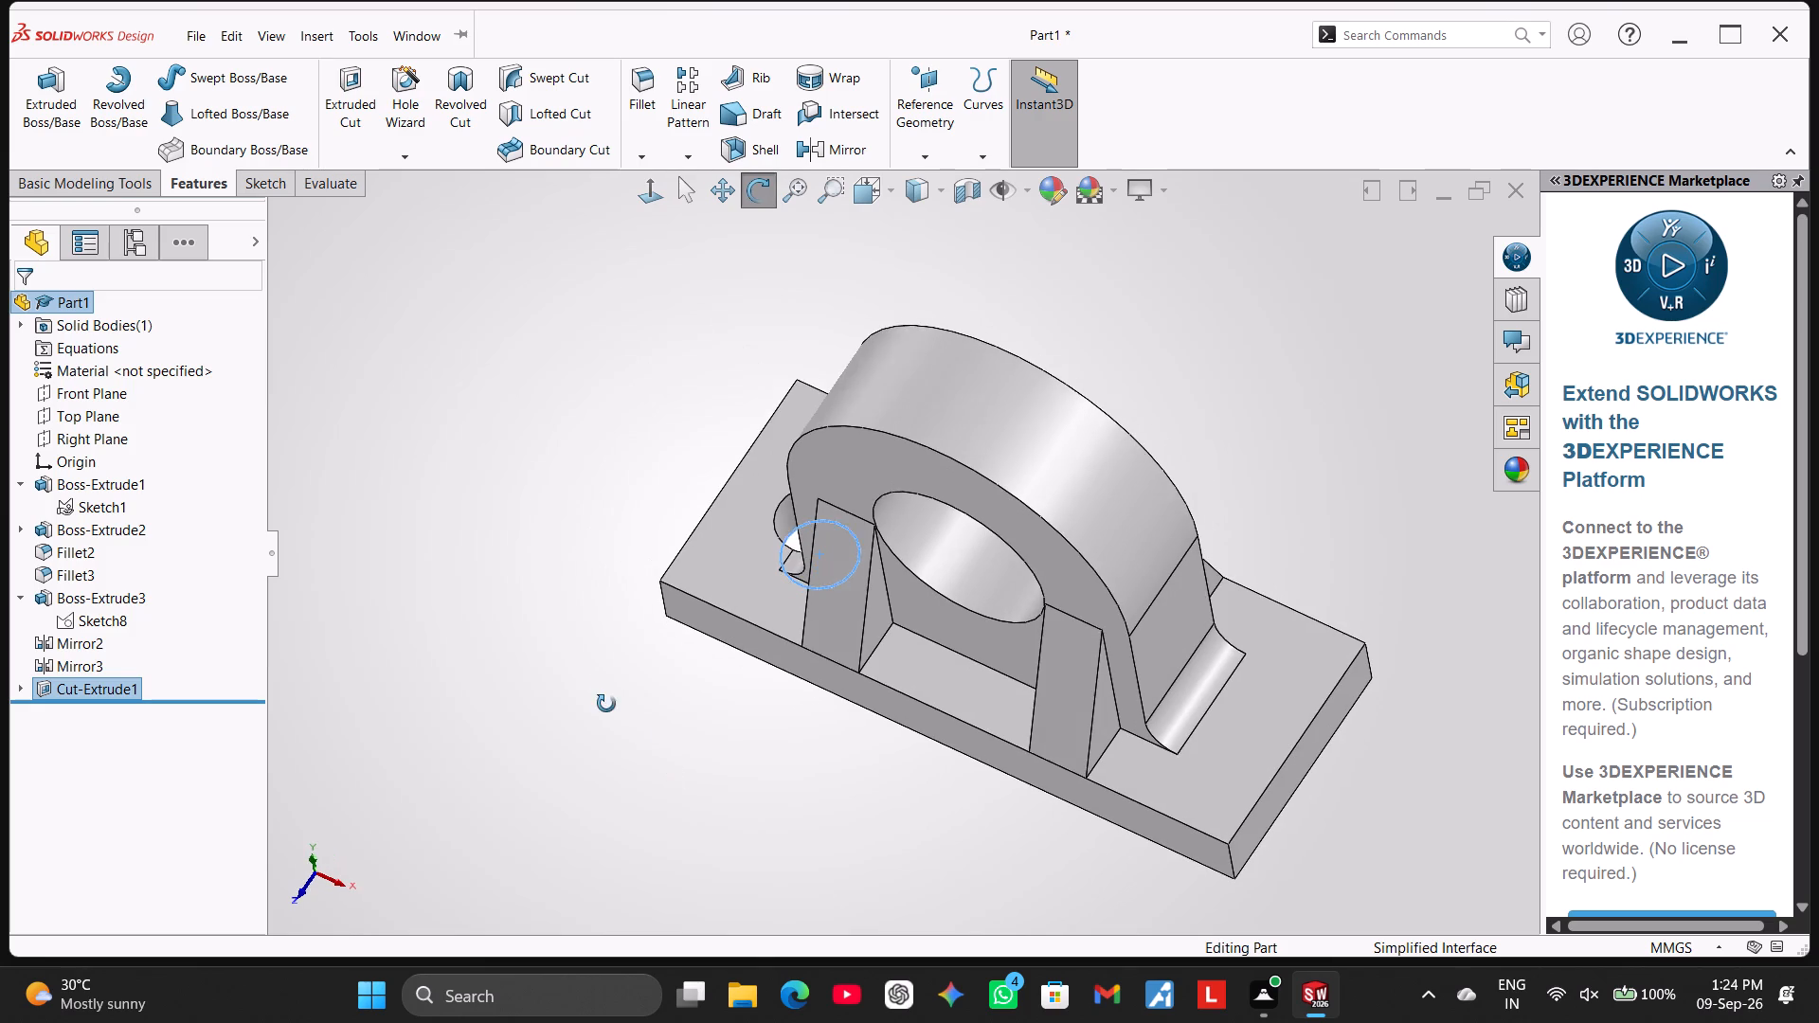
middle_drag(606, 704, 610, 716)
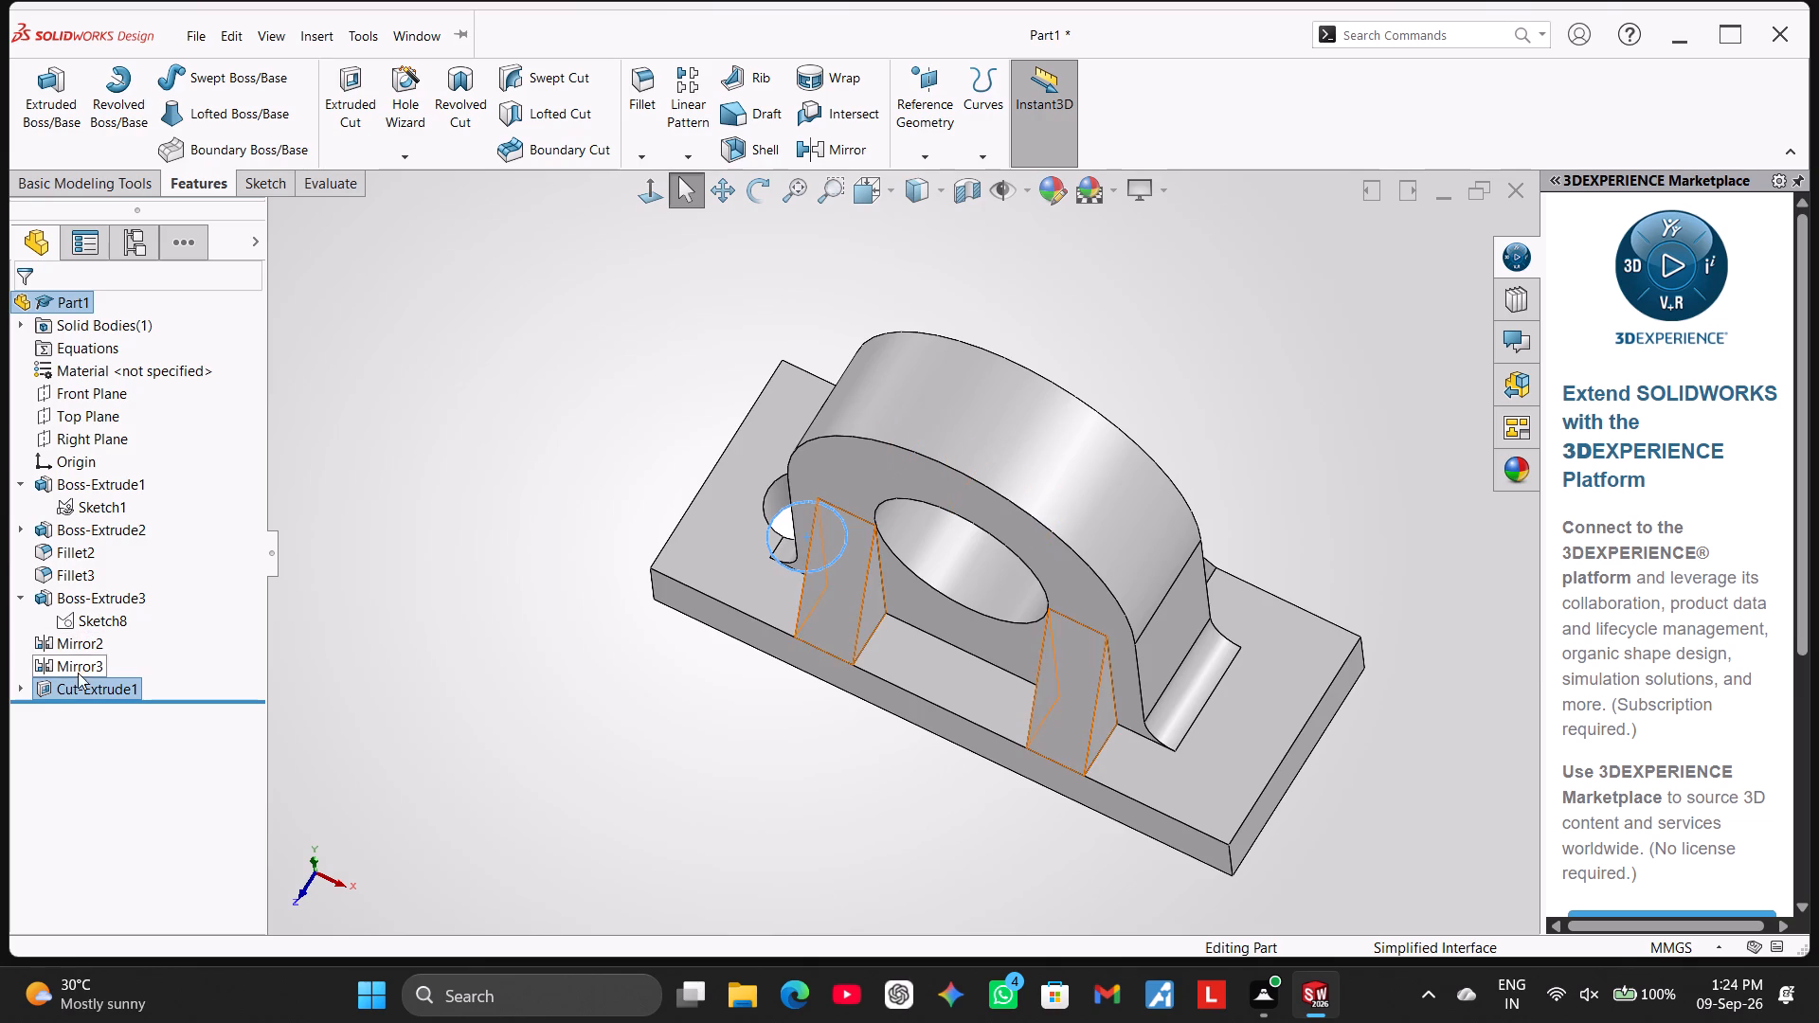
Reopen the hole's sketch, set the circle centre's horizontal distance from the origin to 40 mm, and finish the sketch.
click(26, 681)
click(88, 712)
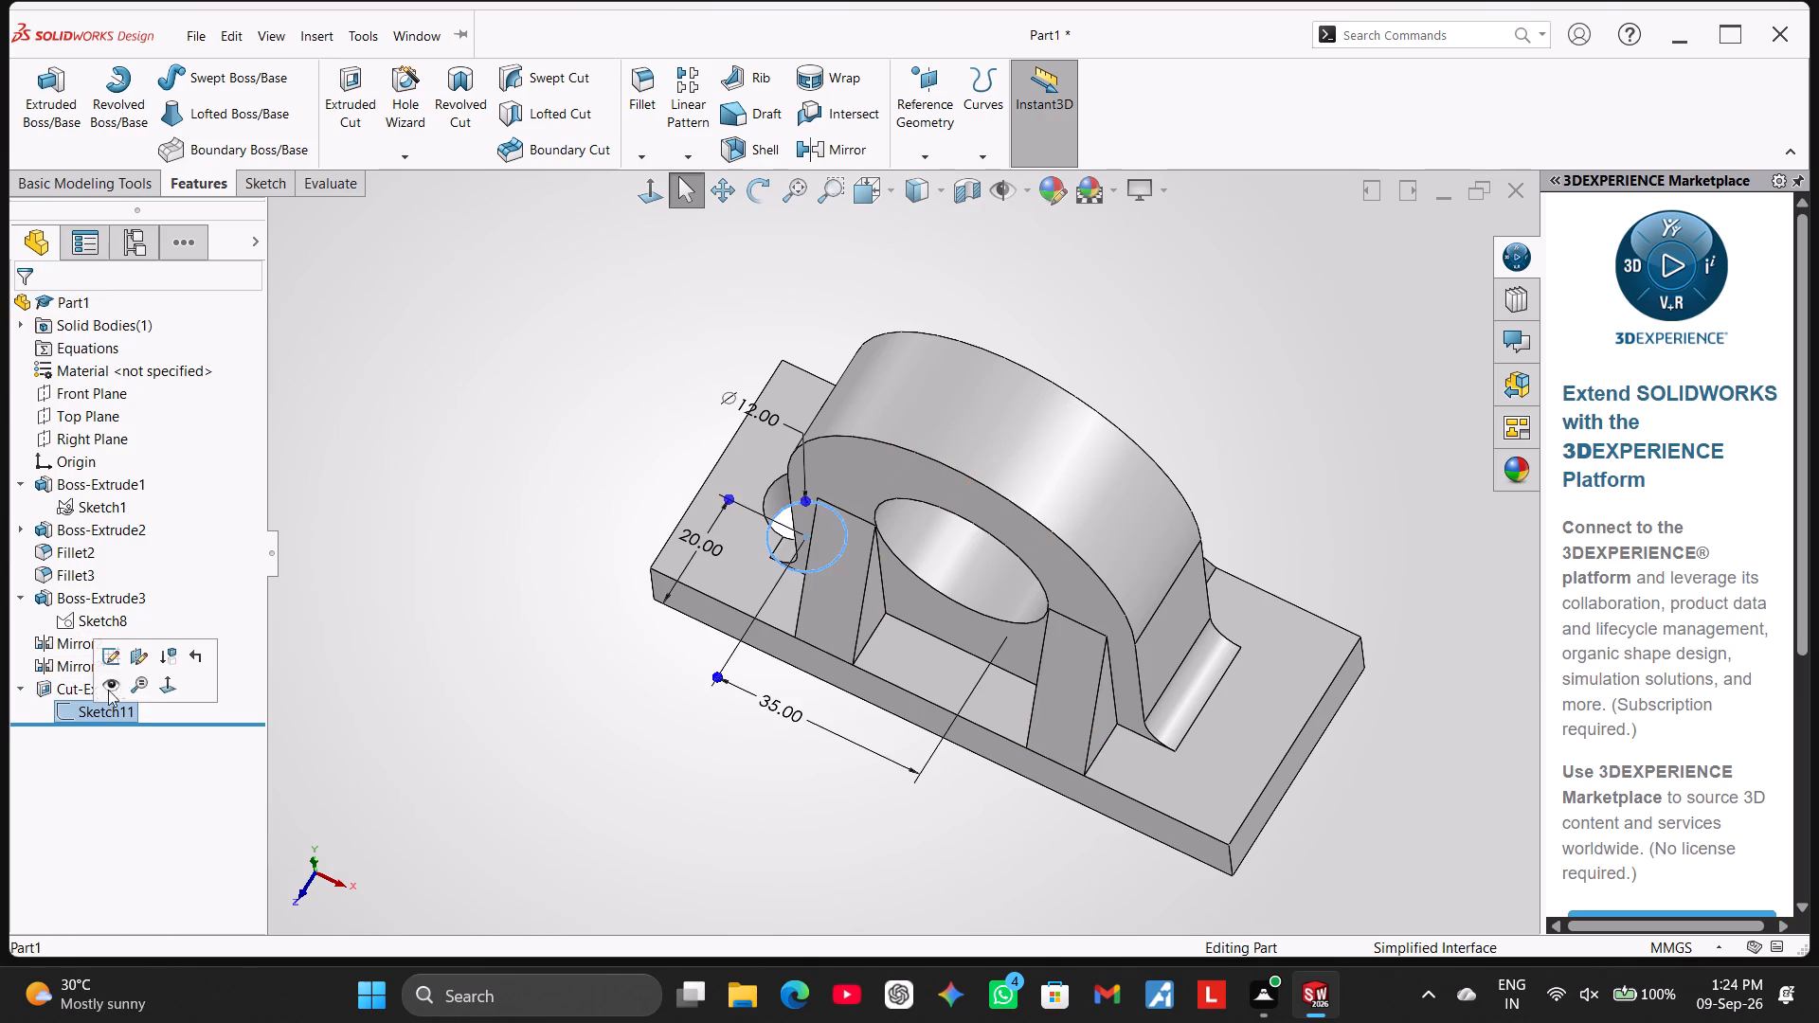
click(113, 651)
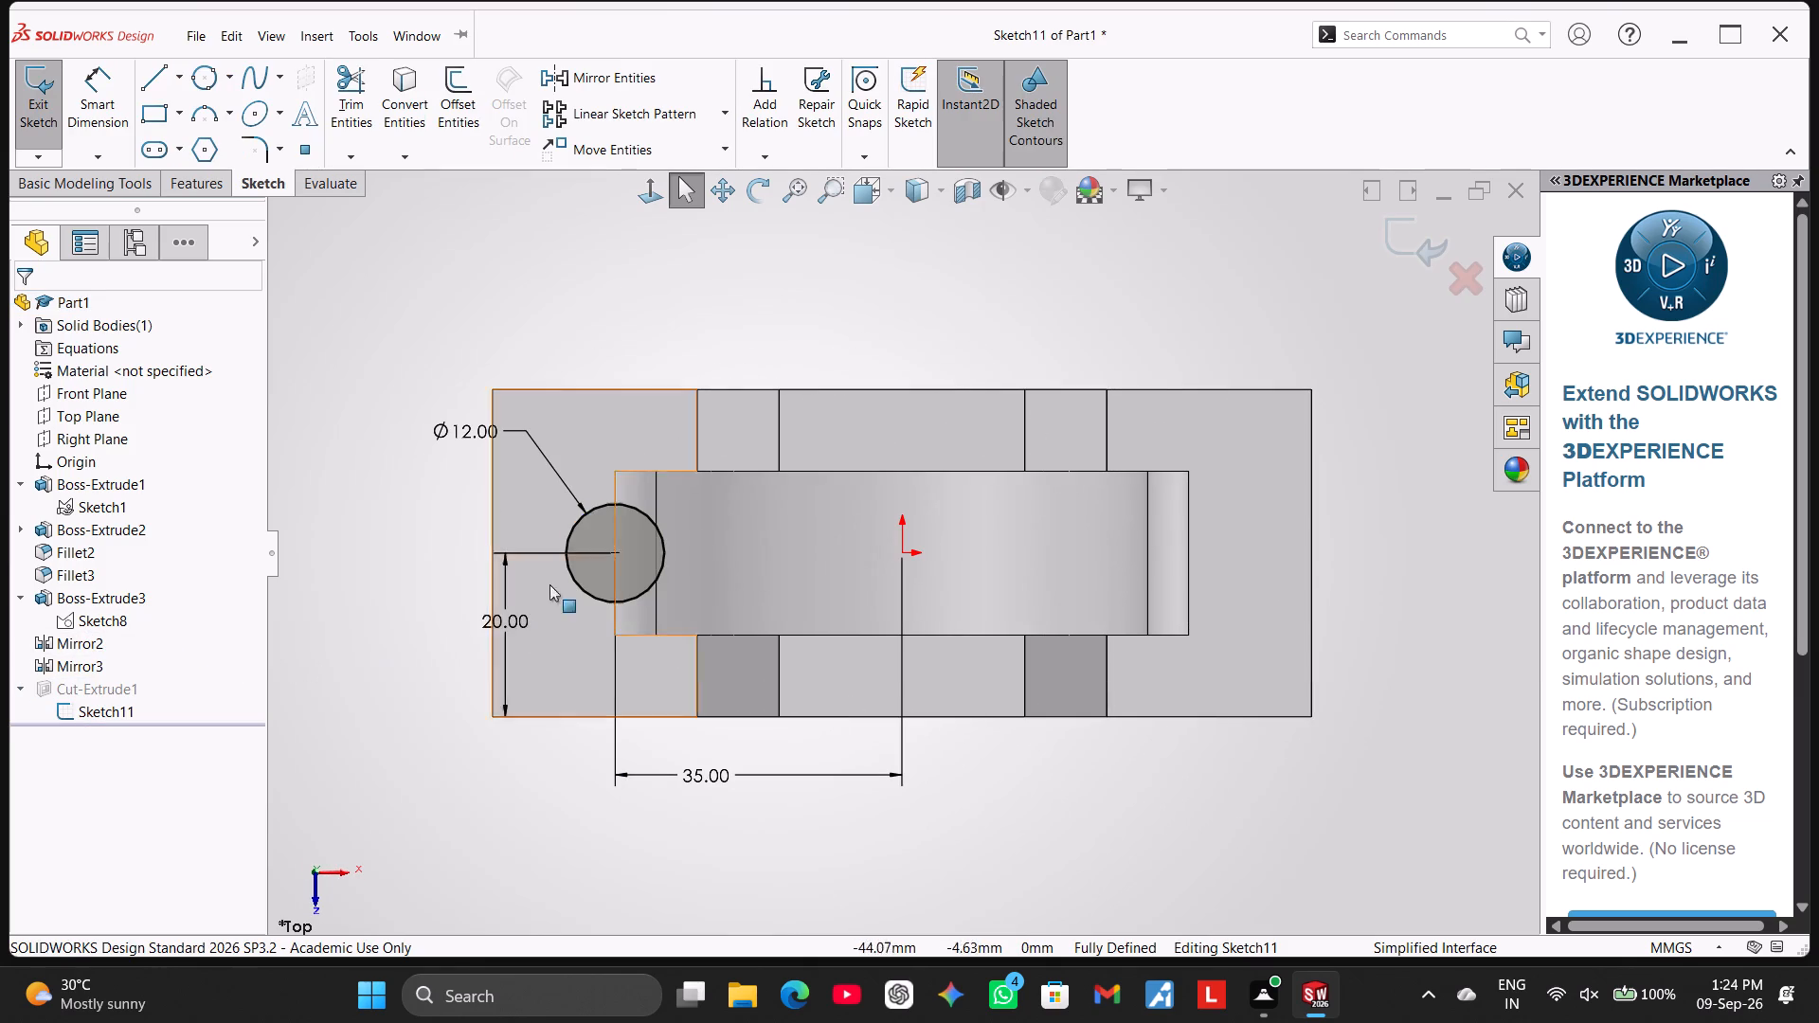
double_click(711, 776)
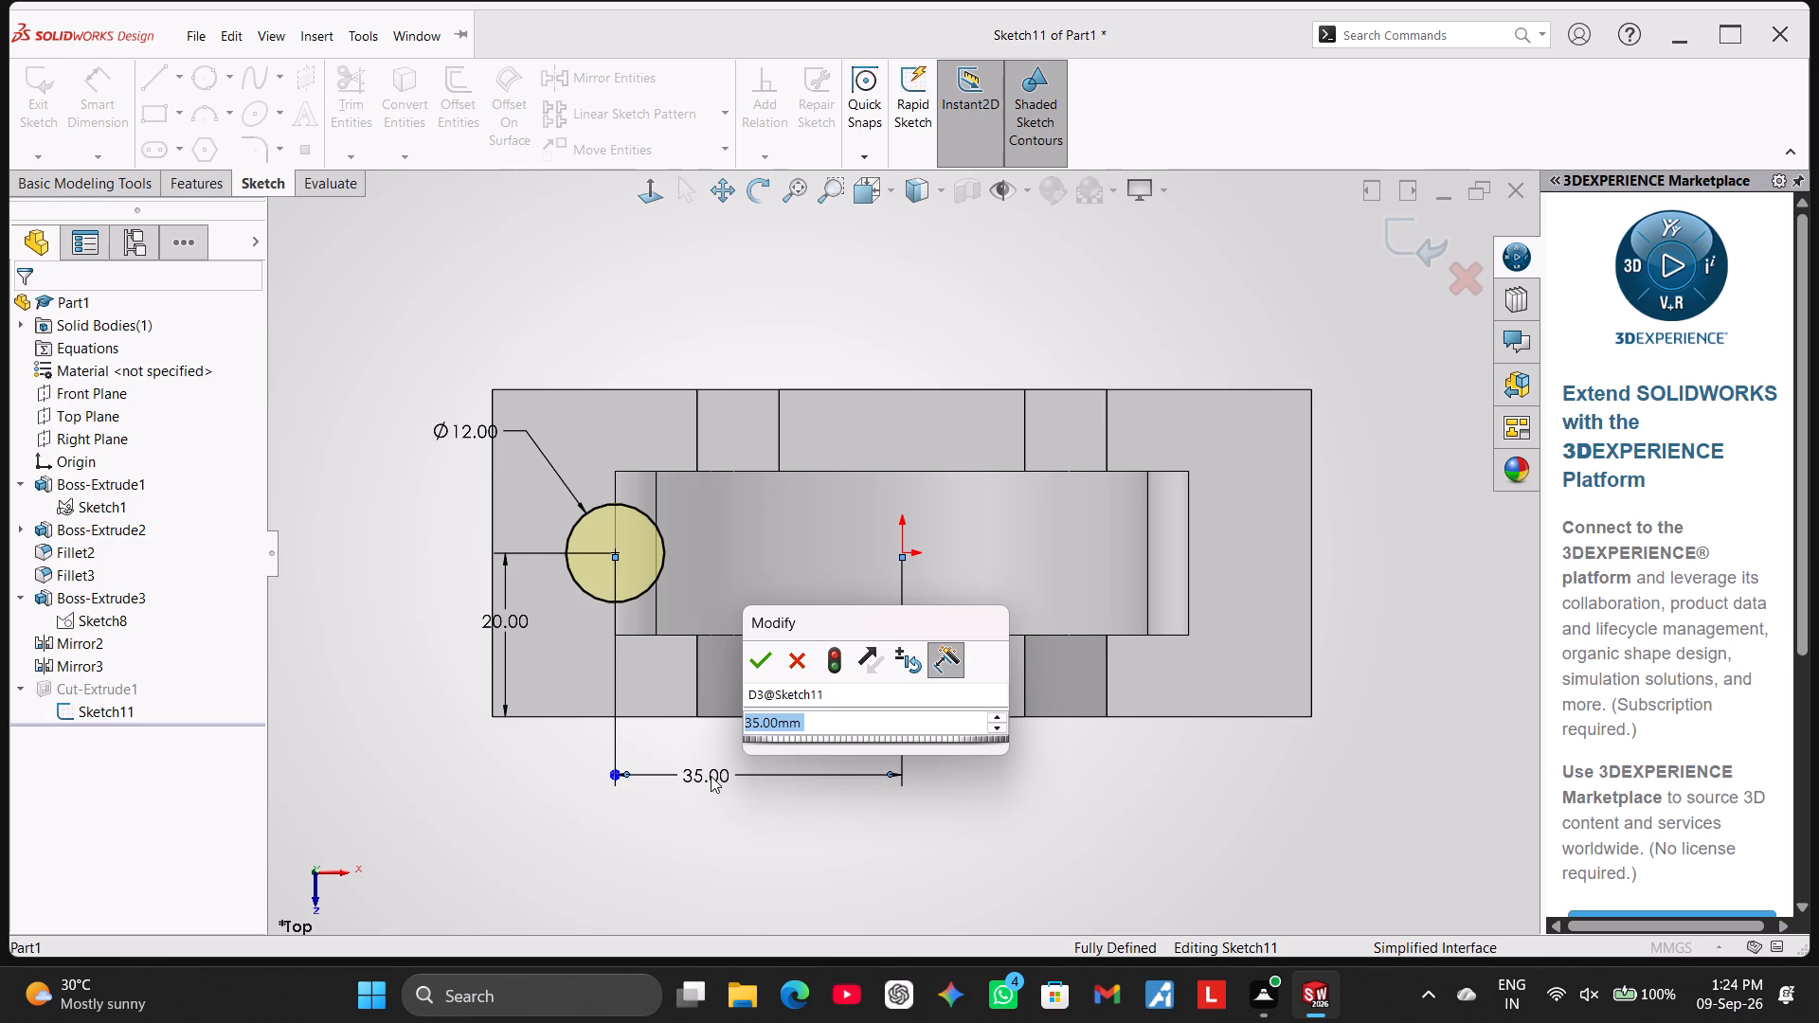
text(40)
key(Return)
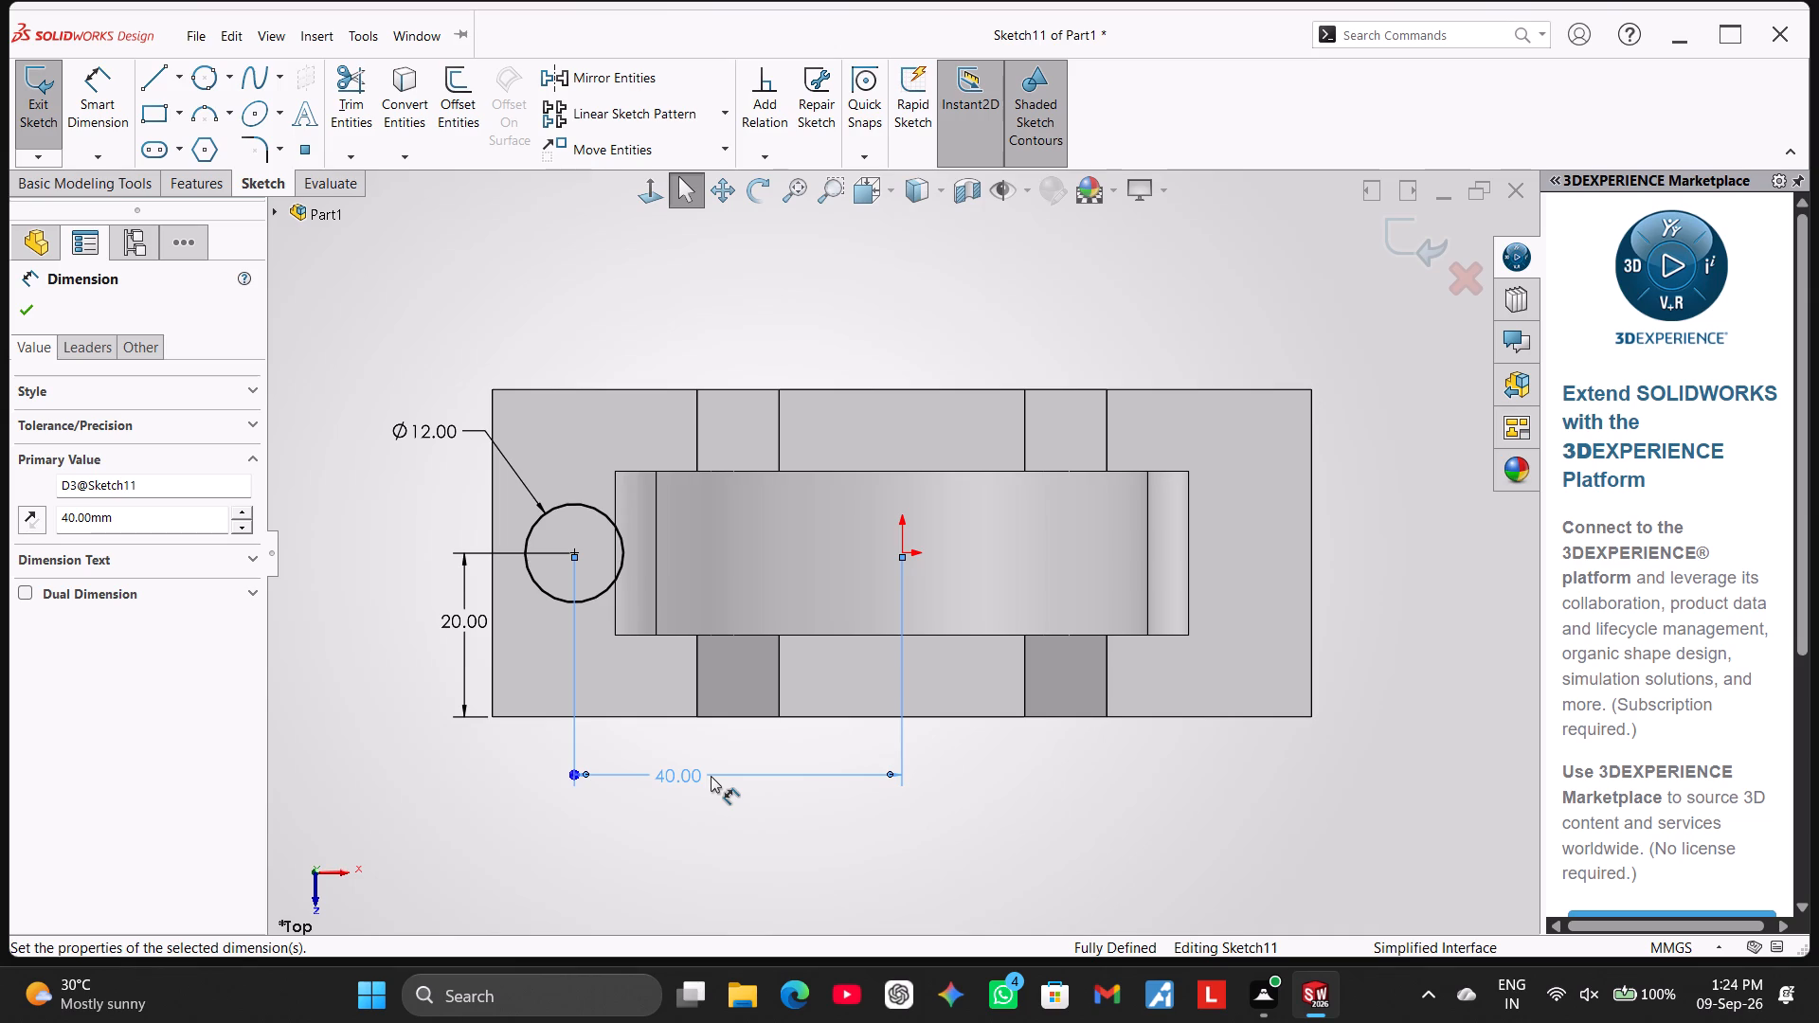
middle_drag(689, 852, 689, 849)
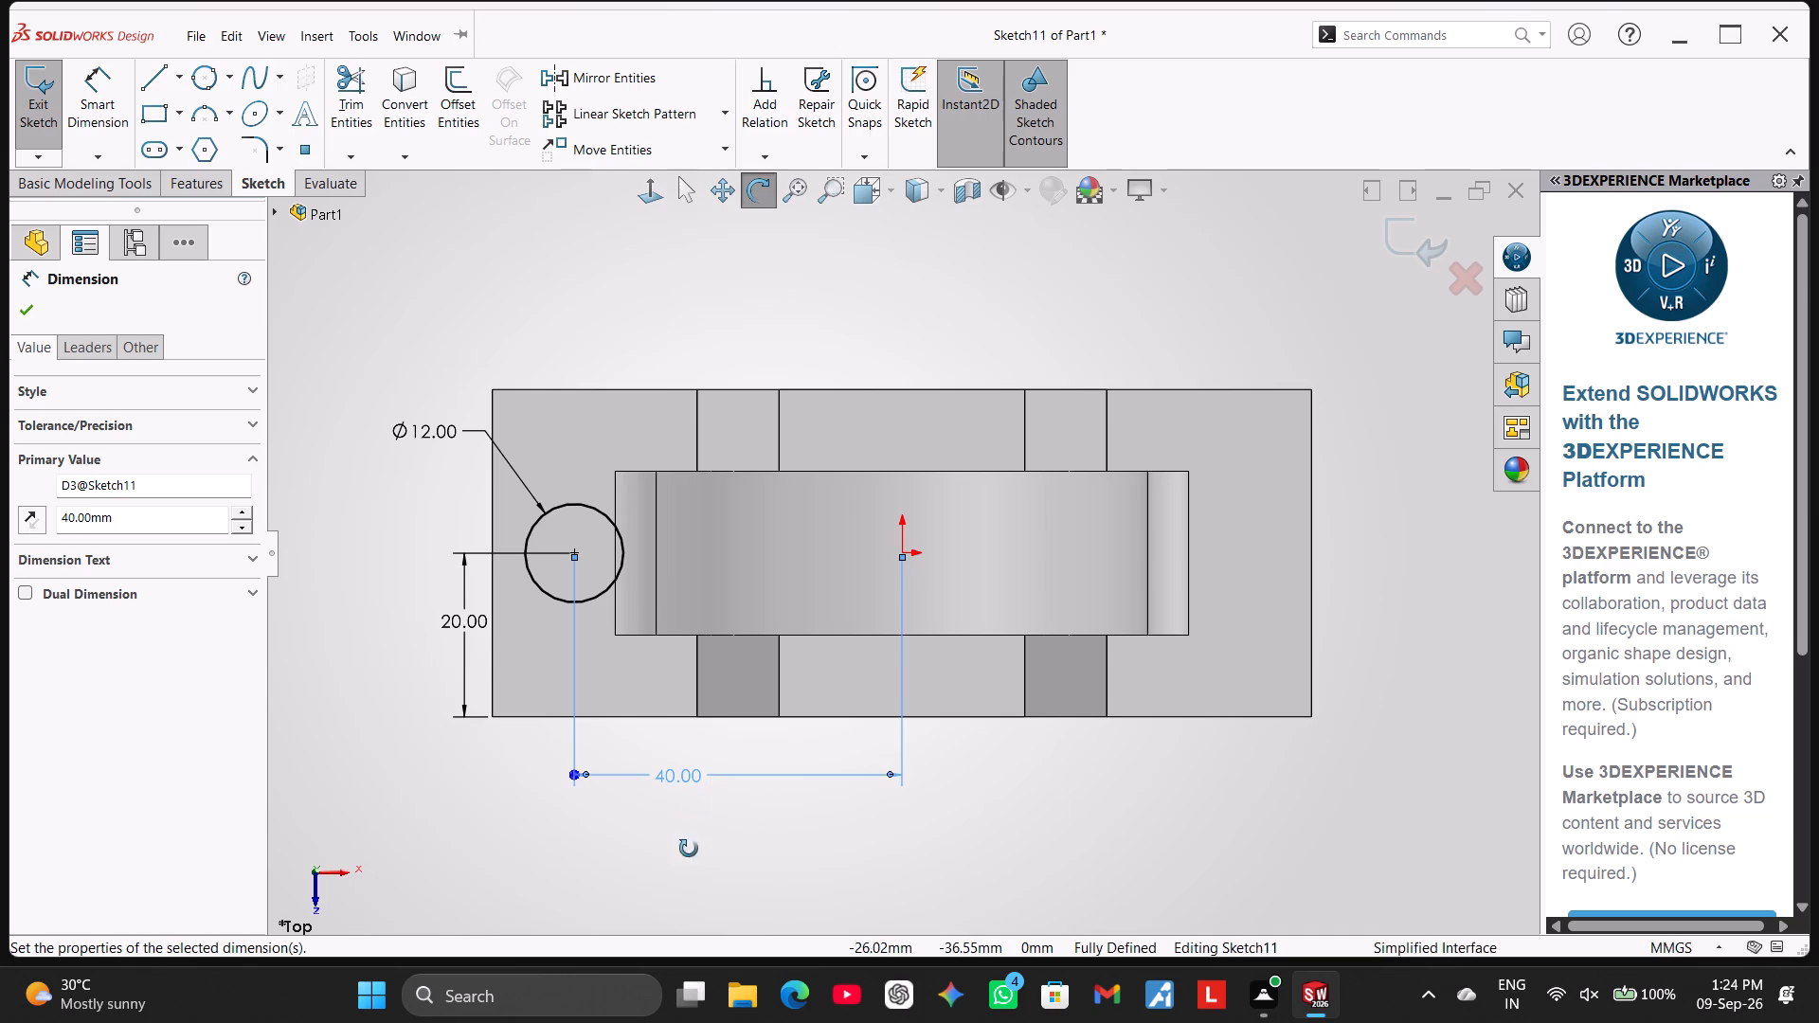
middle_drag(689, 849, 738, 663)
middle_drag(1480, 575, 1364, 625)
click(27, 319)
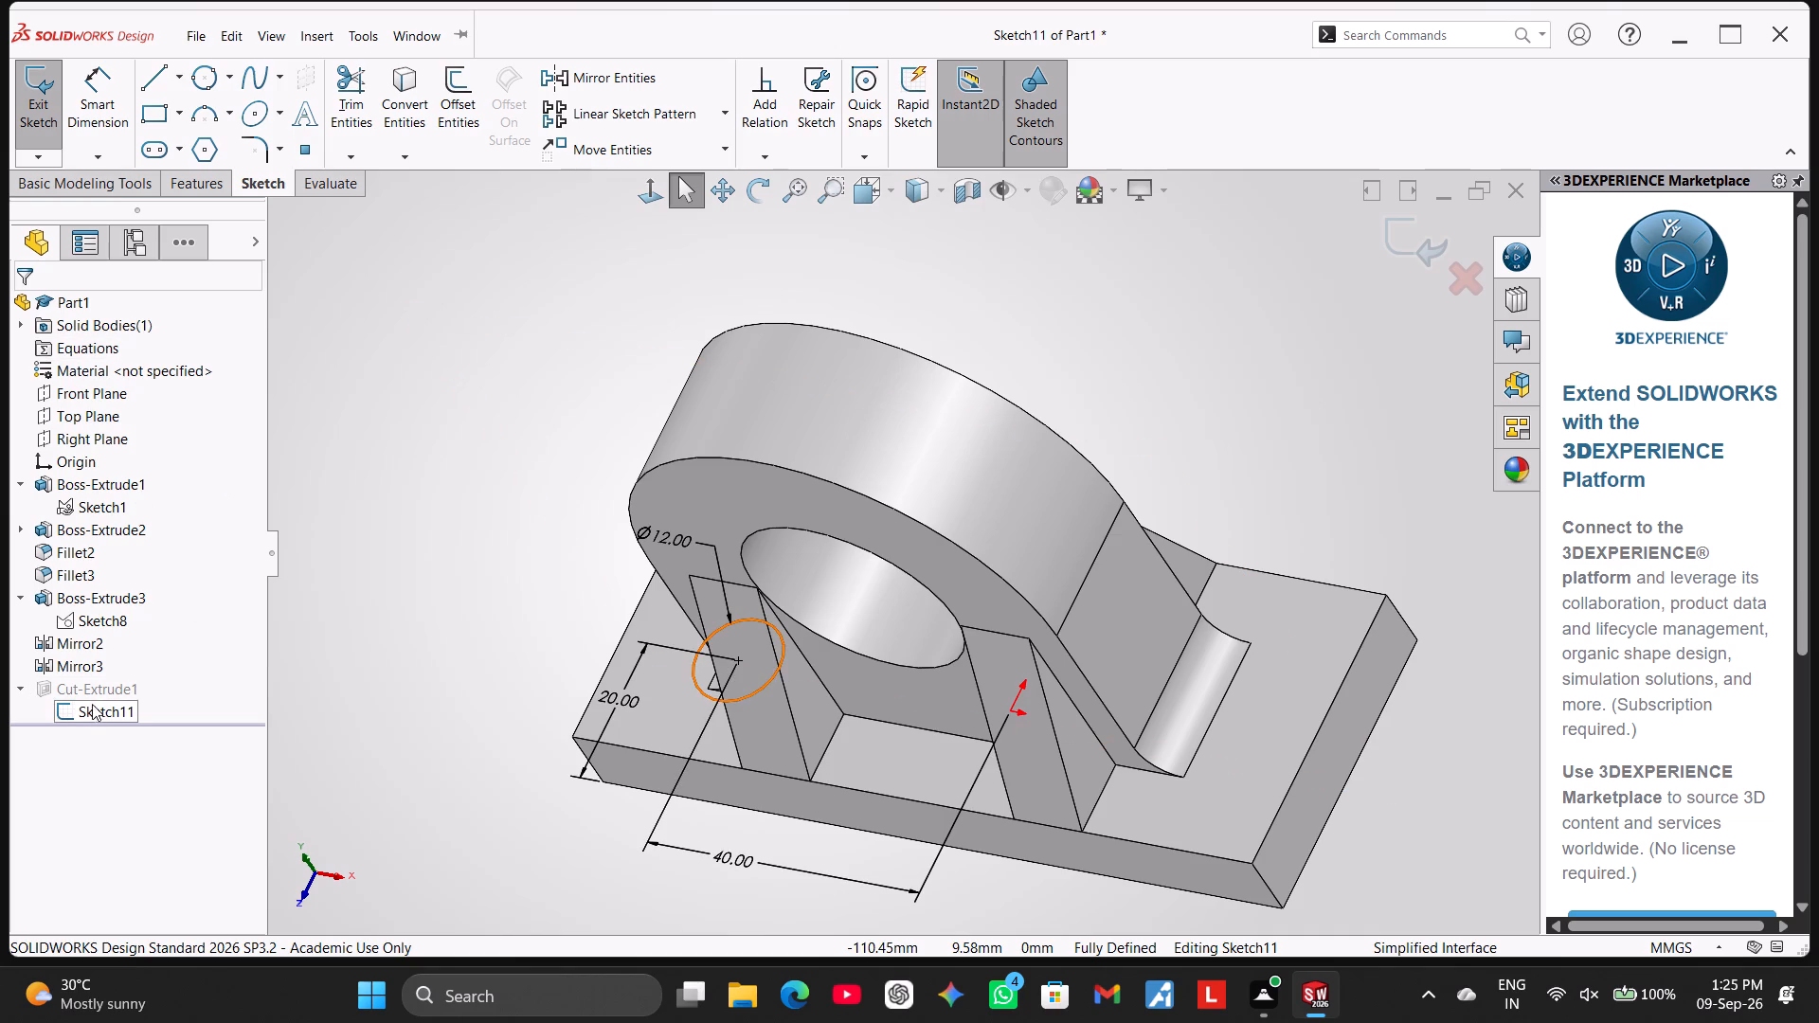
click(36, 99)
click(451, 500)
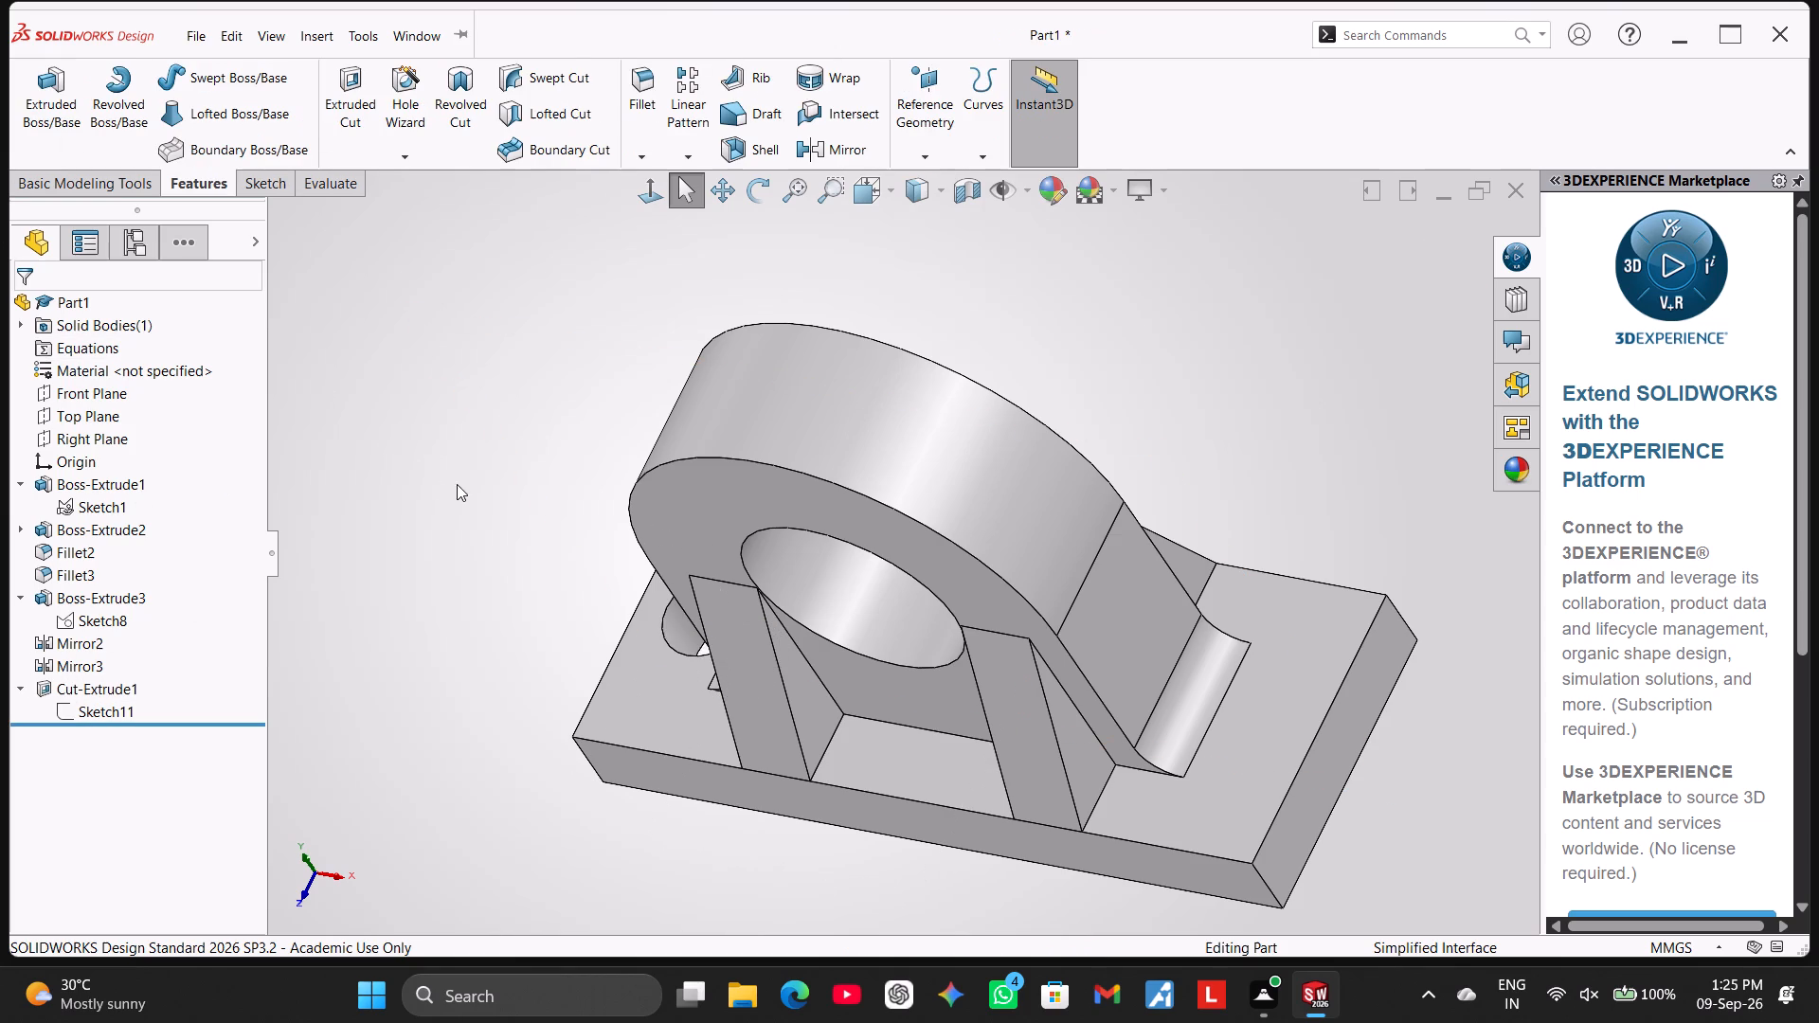
Reopen the base hole's sketch and set the circle's diameter to 10 mm.
middle_drag(457, 484, 573, 444)
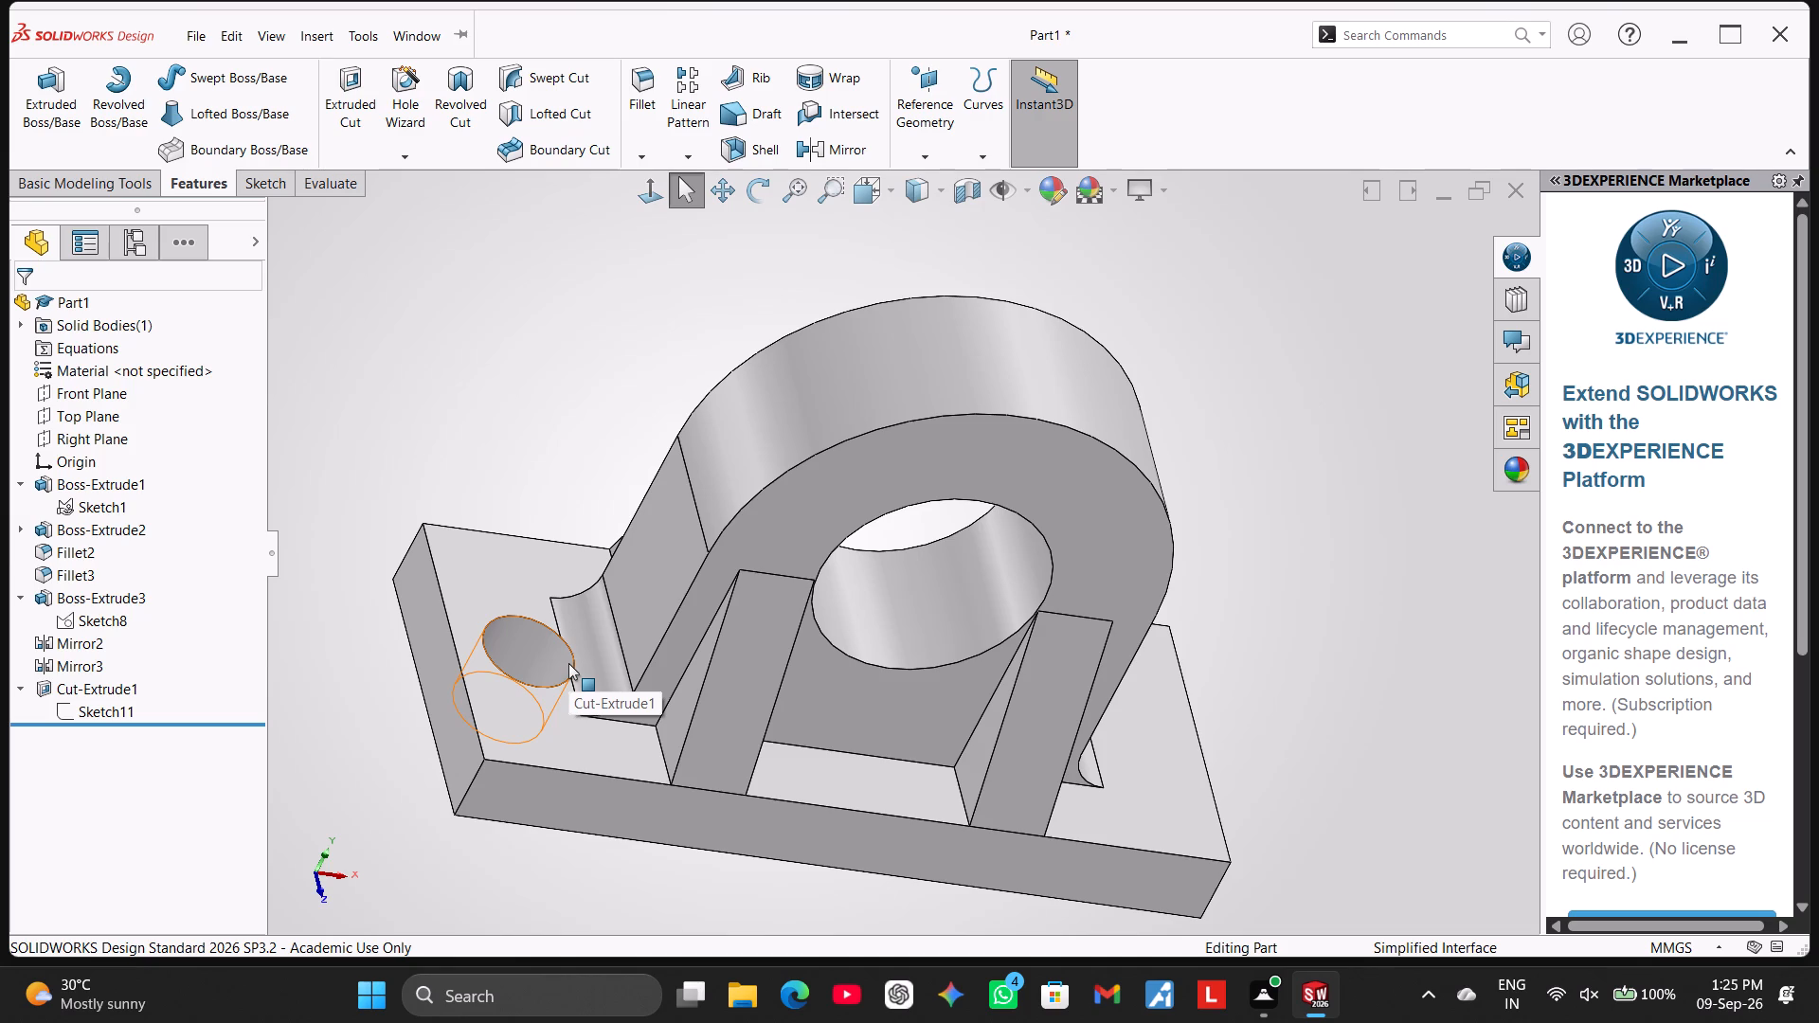
click(117, 708)
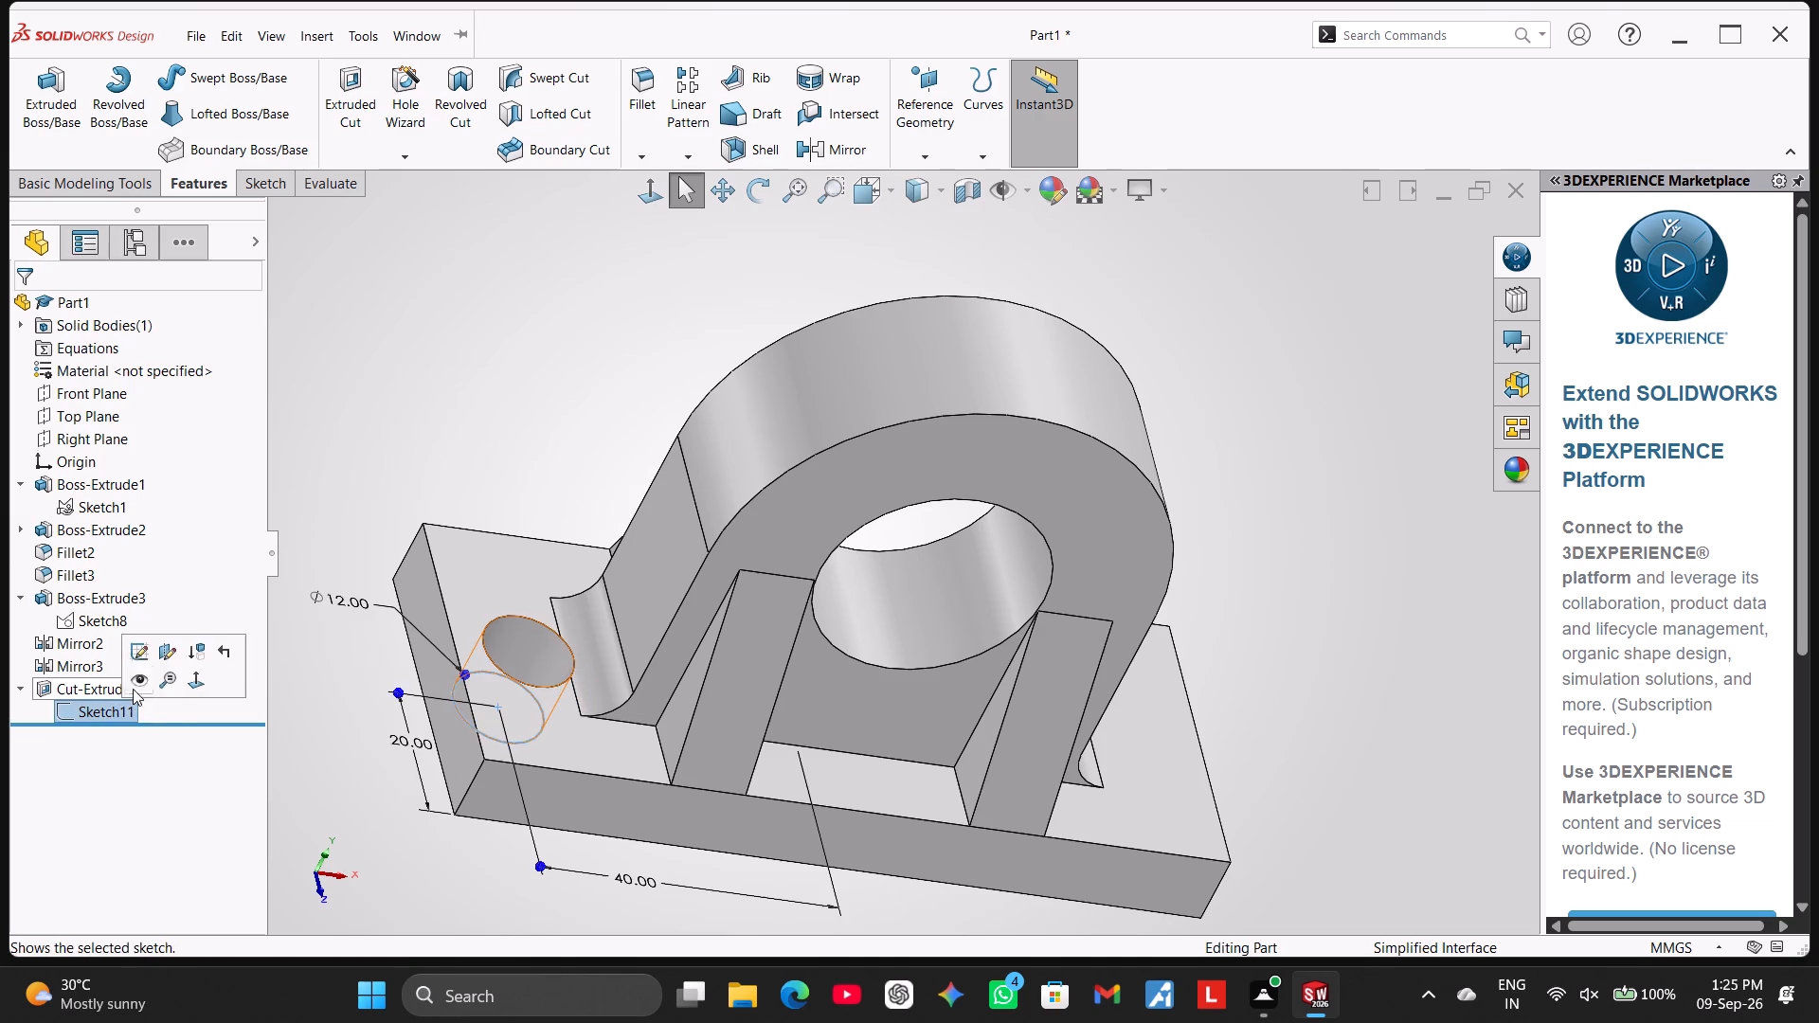
click(139, 655)
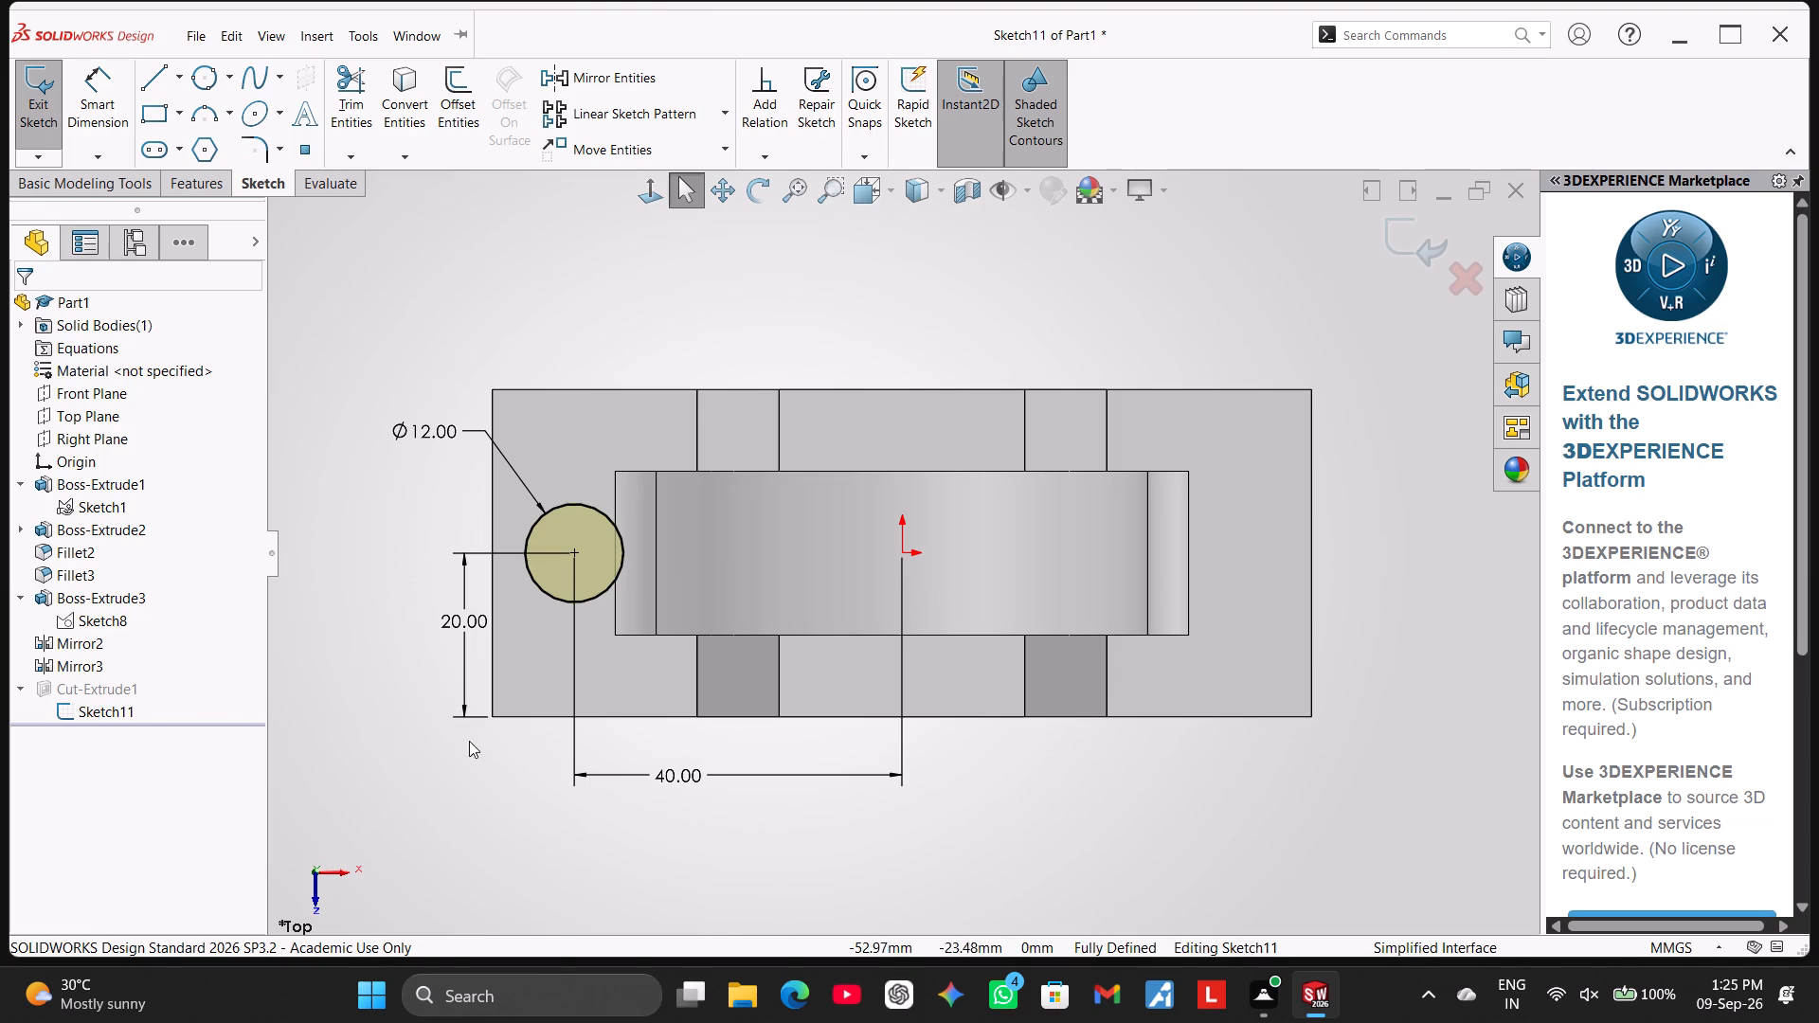
double_click(447, 427)
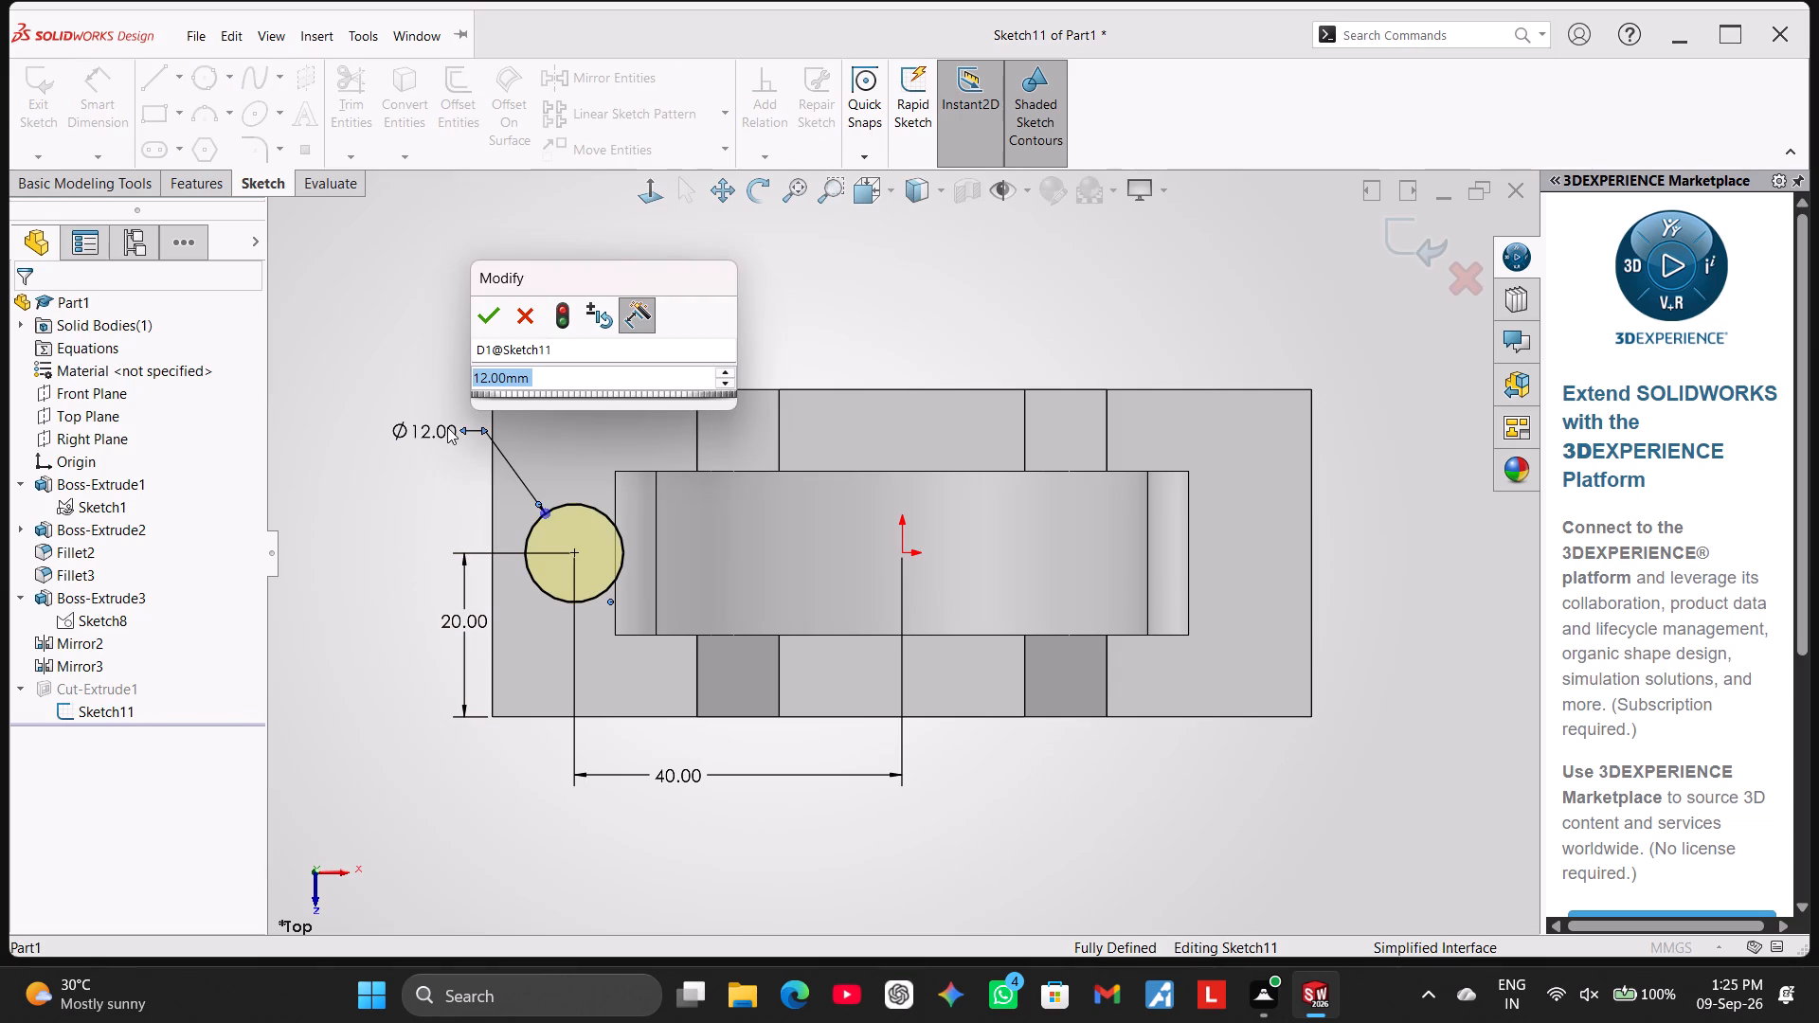
text(10)
key(Return)
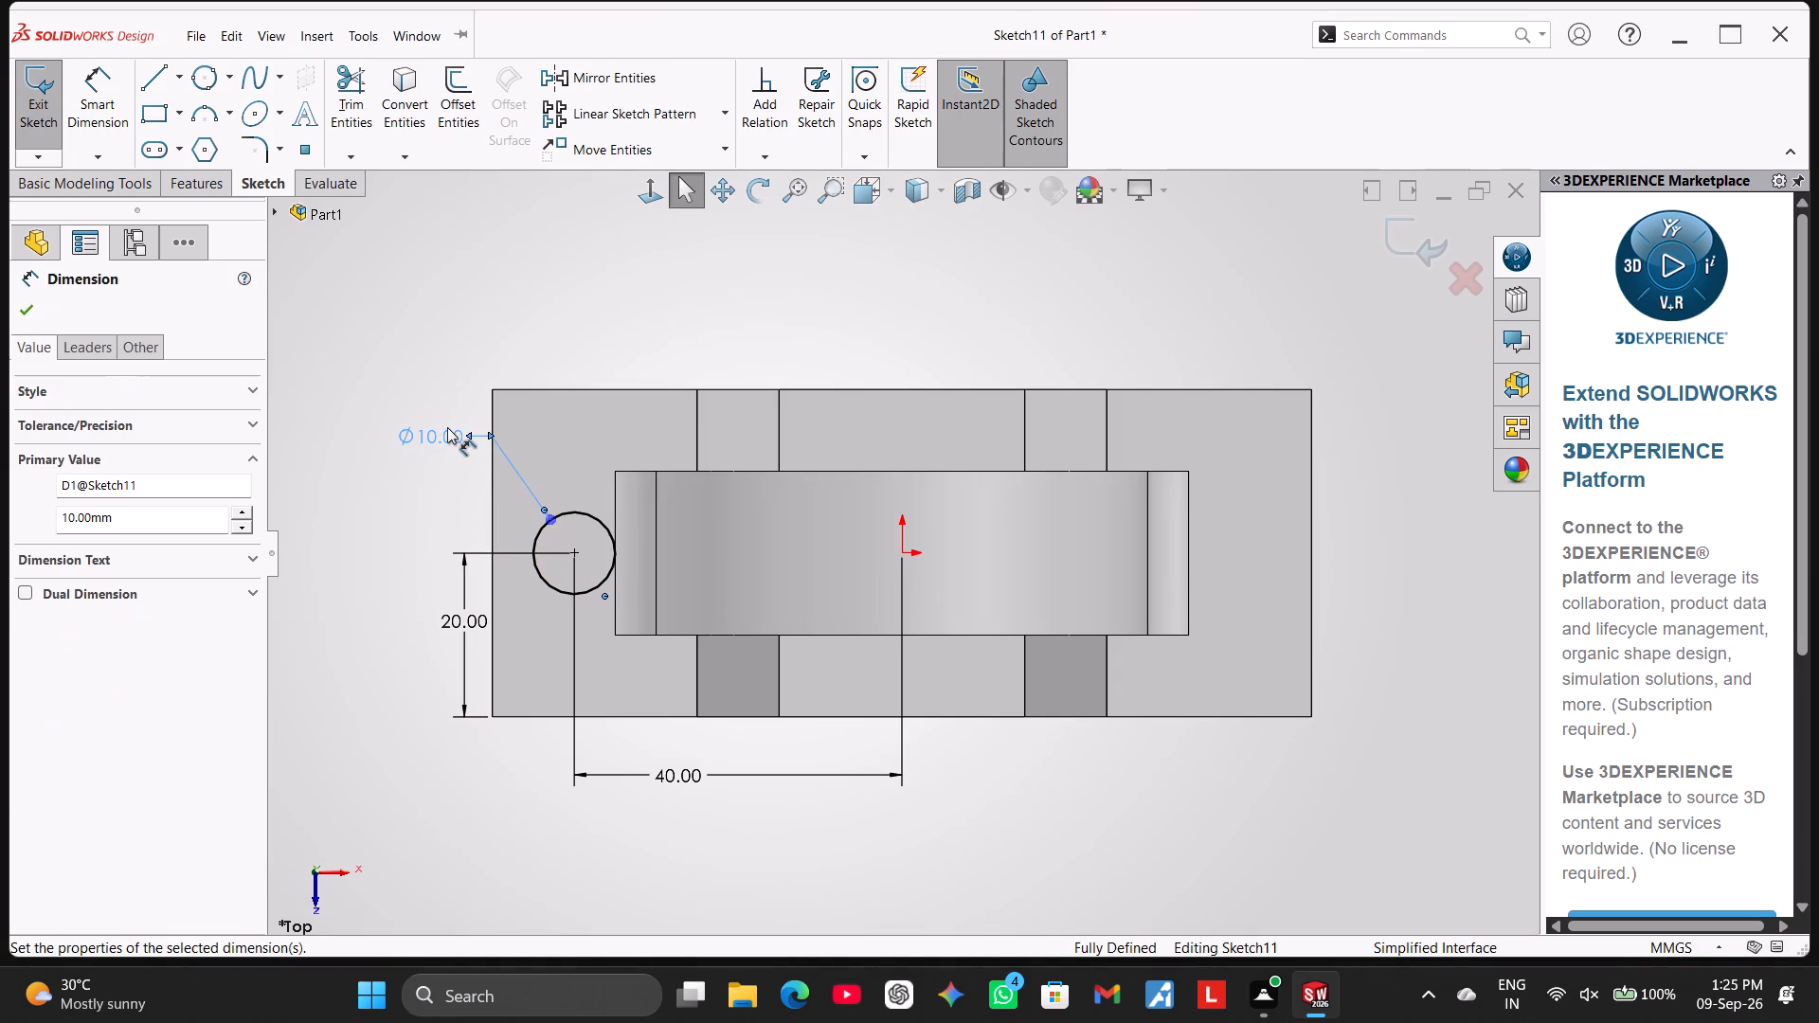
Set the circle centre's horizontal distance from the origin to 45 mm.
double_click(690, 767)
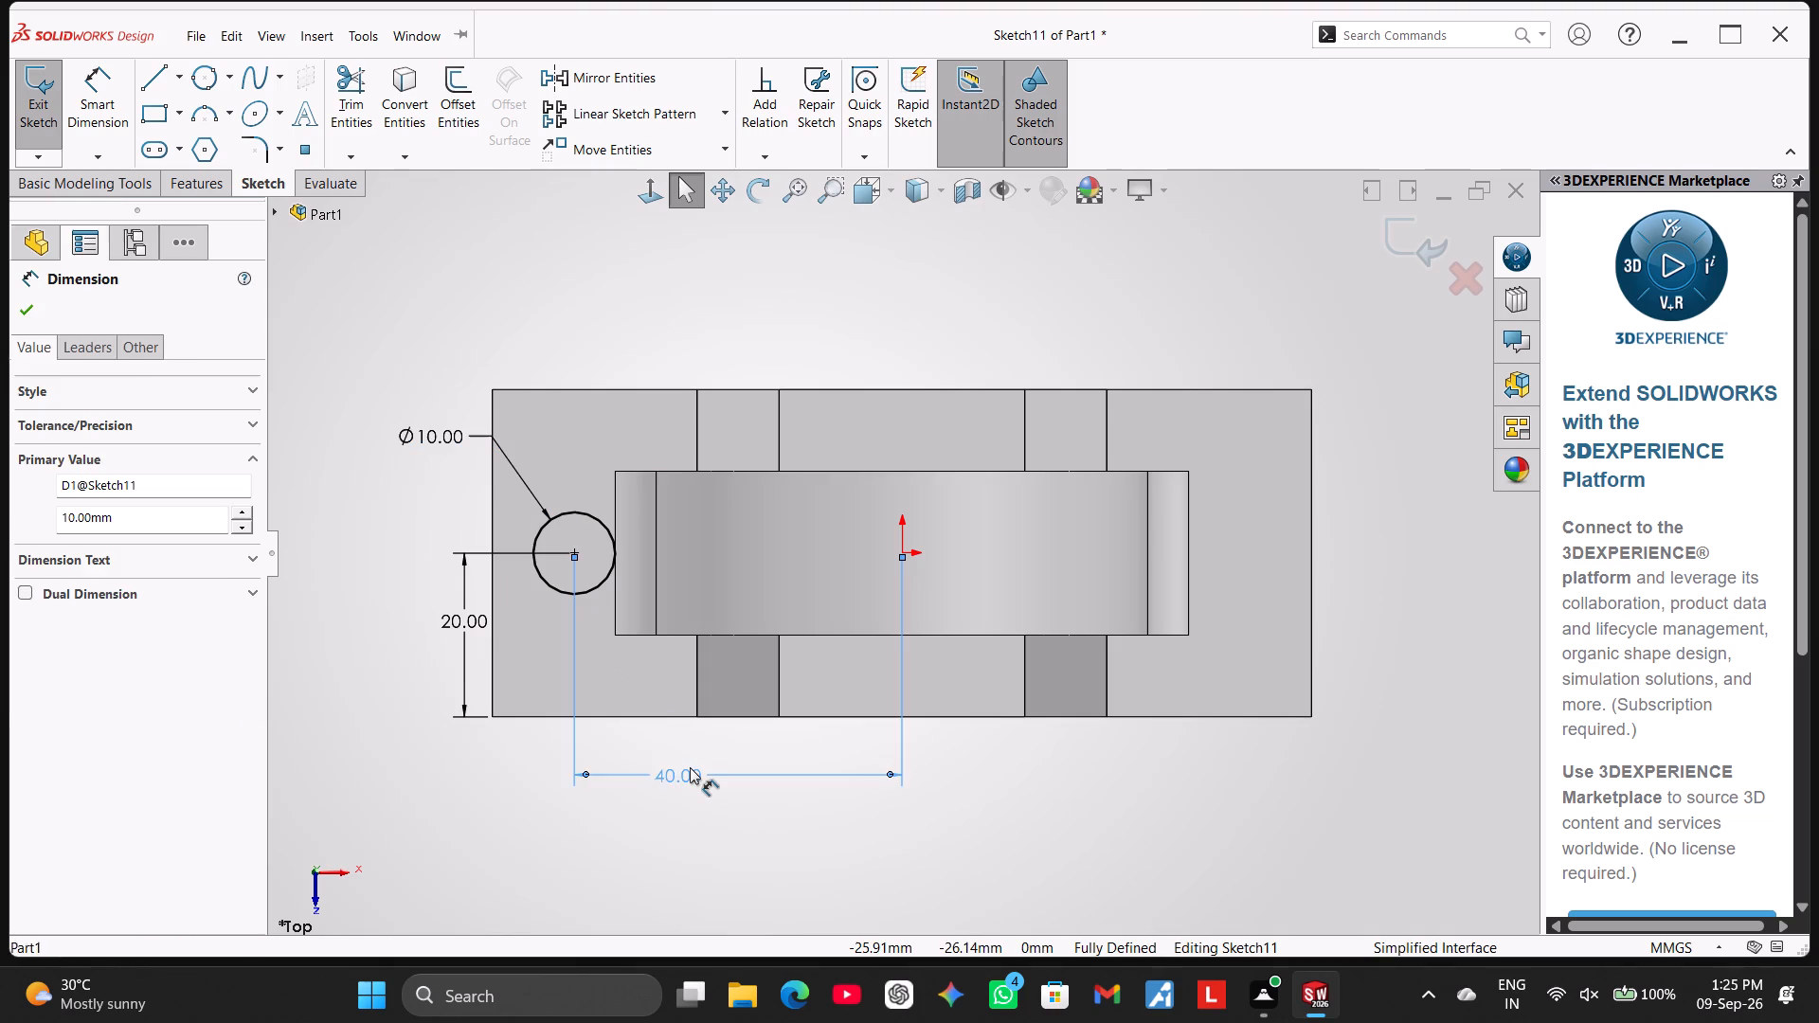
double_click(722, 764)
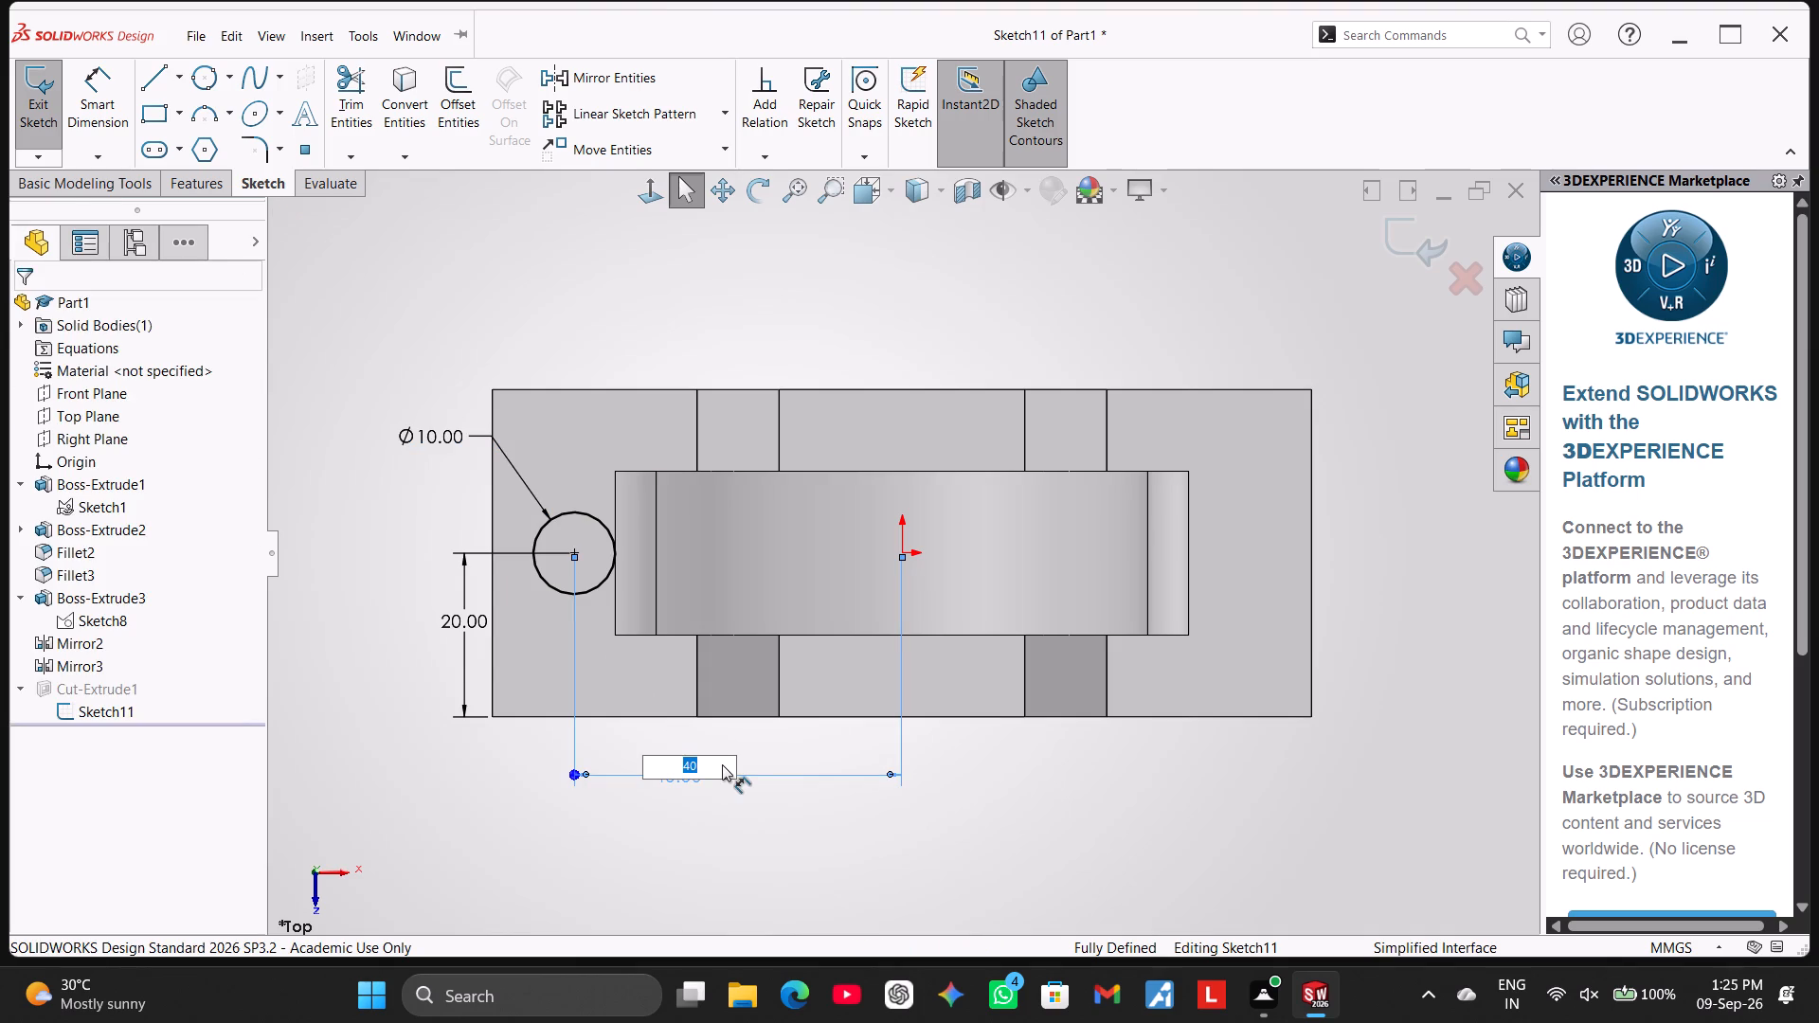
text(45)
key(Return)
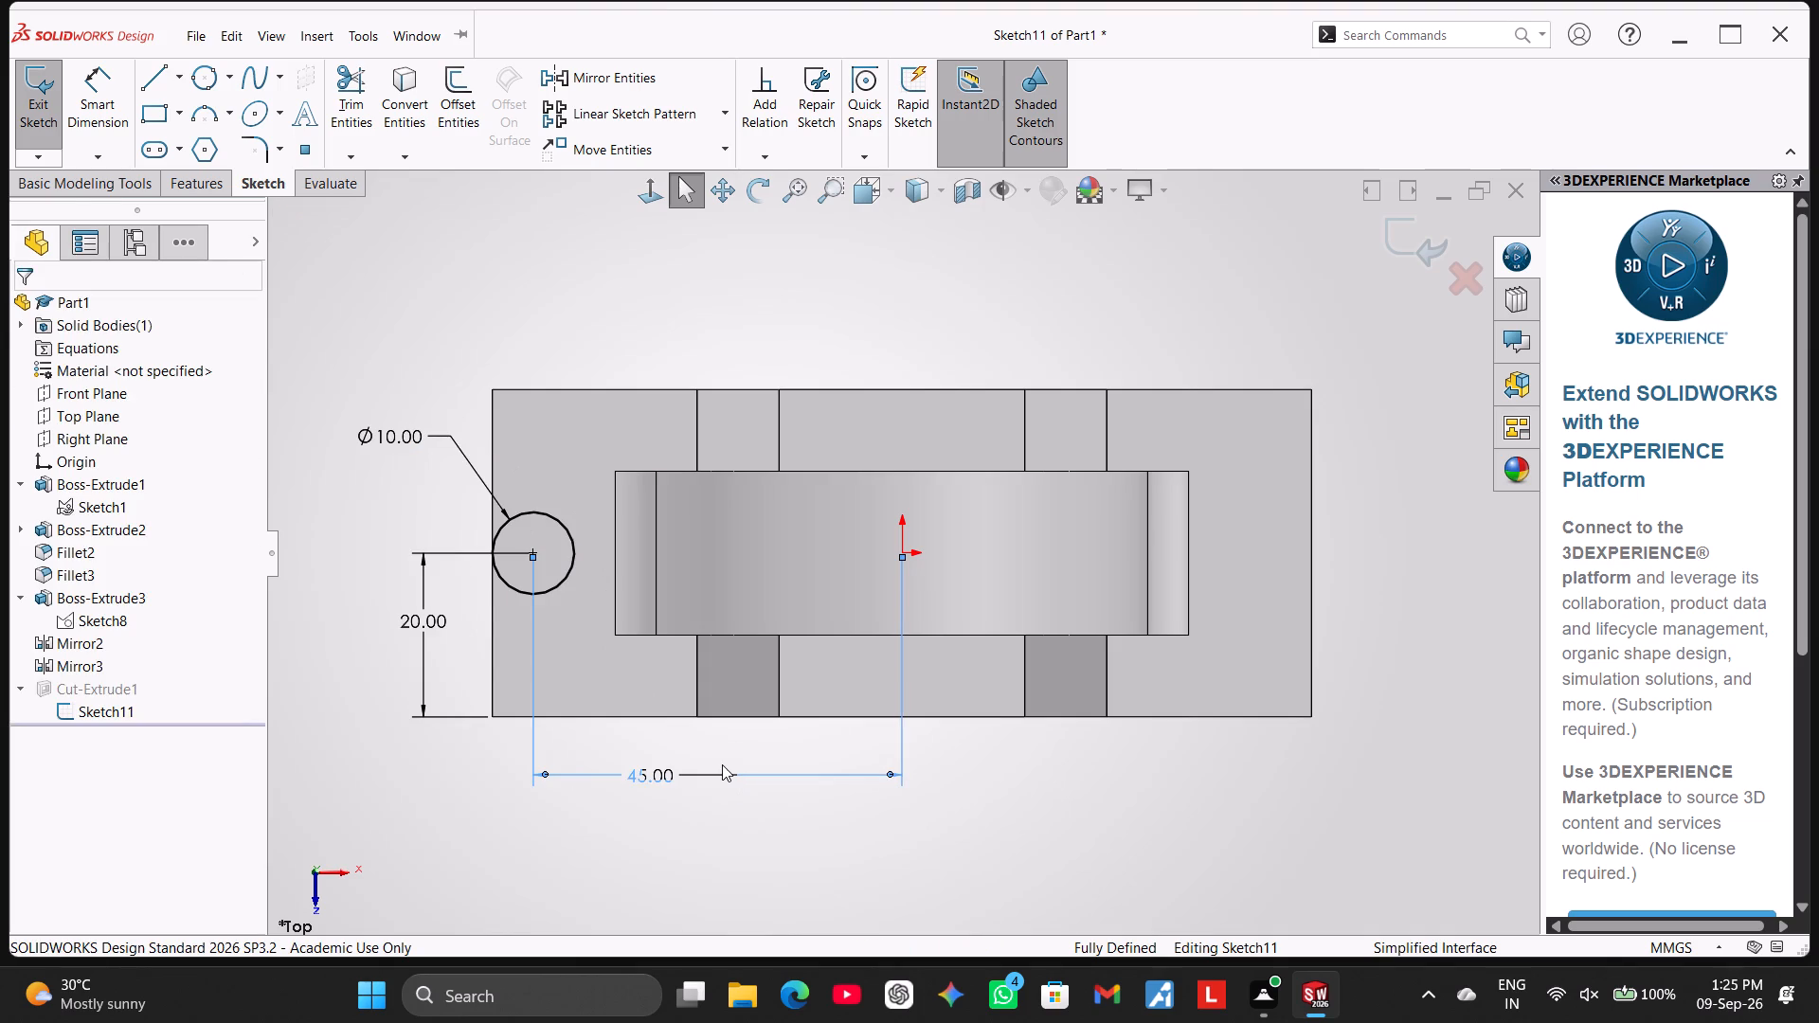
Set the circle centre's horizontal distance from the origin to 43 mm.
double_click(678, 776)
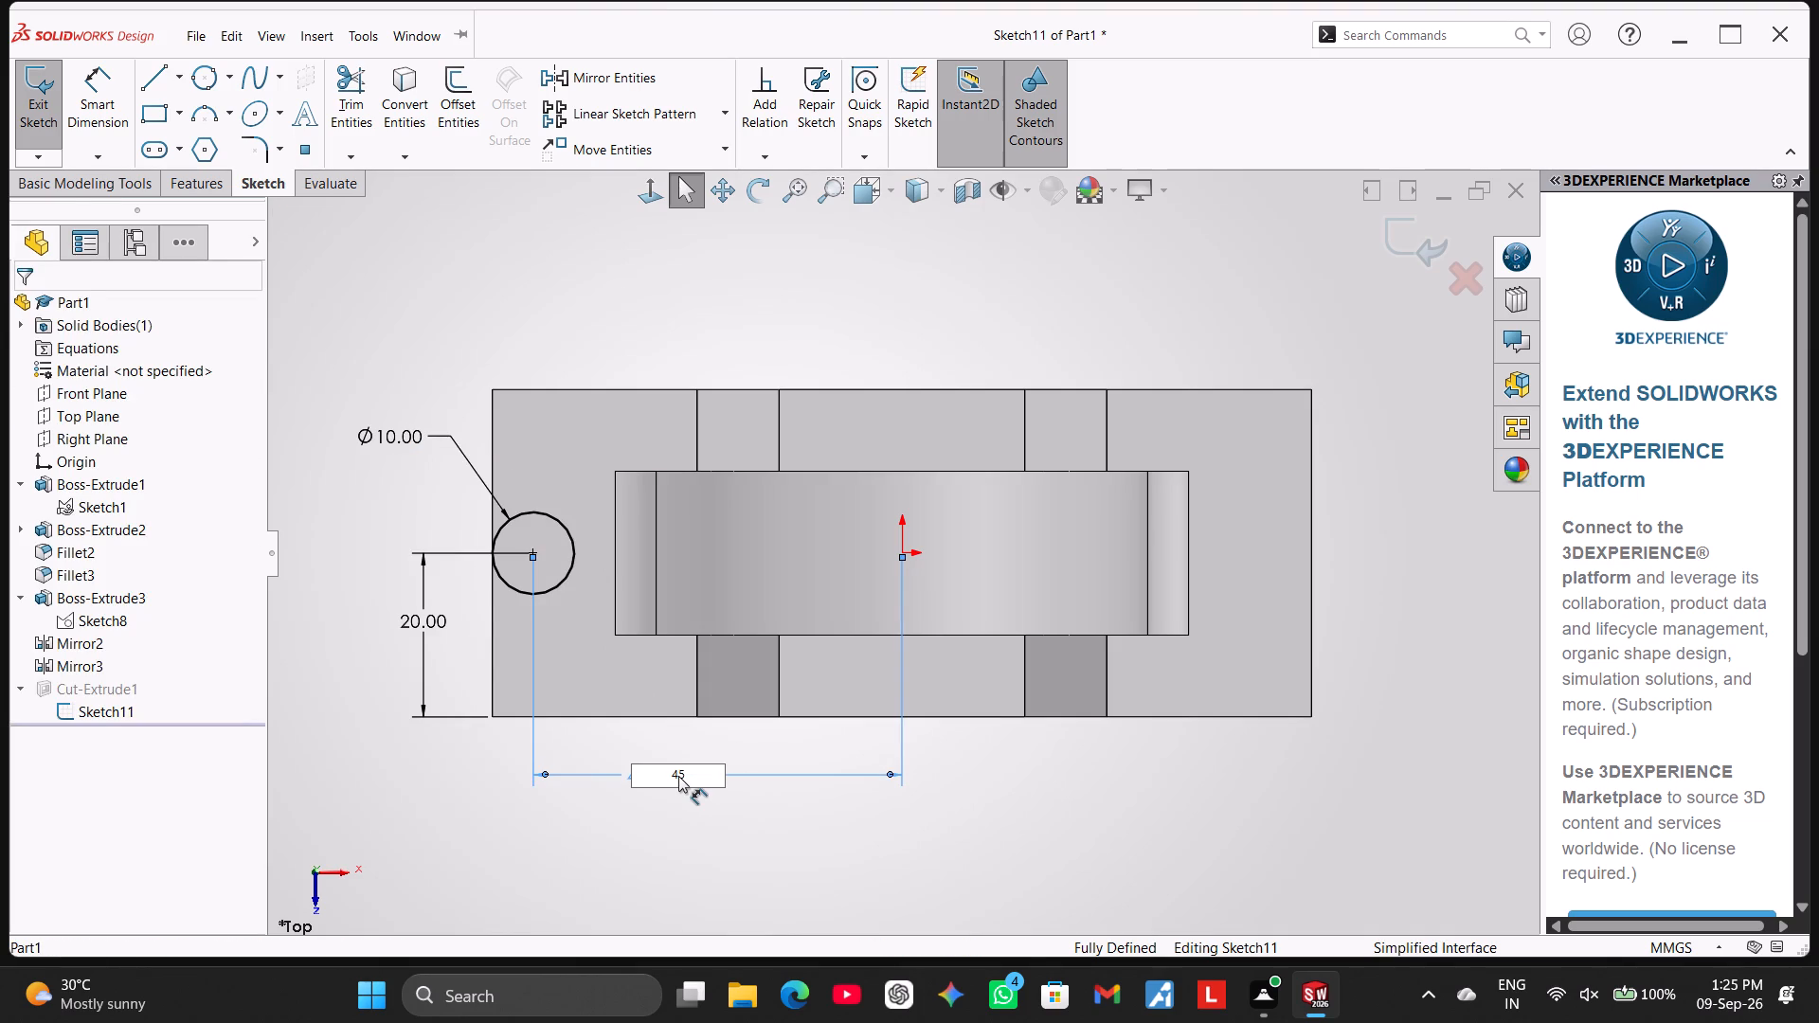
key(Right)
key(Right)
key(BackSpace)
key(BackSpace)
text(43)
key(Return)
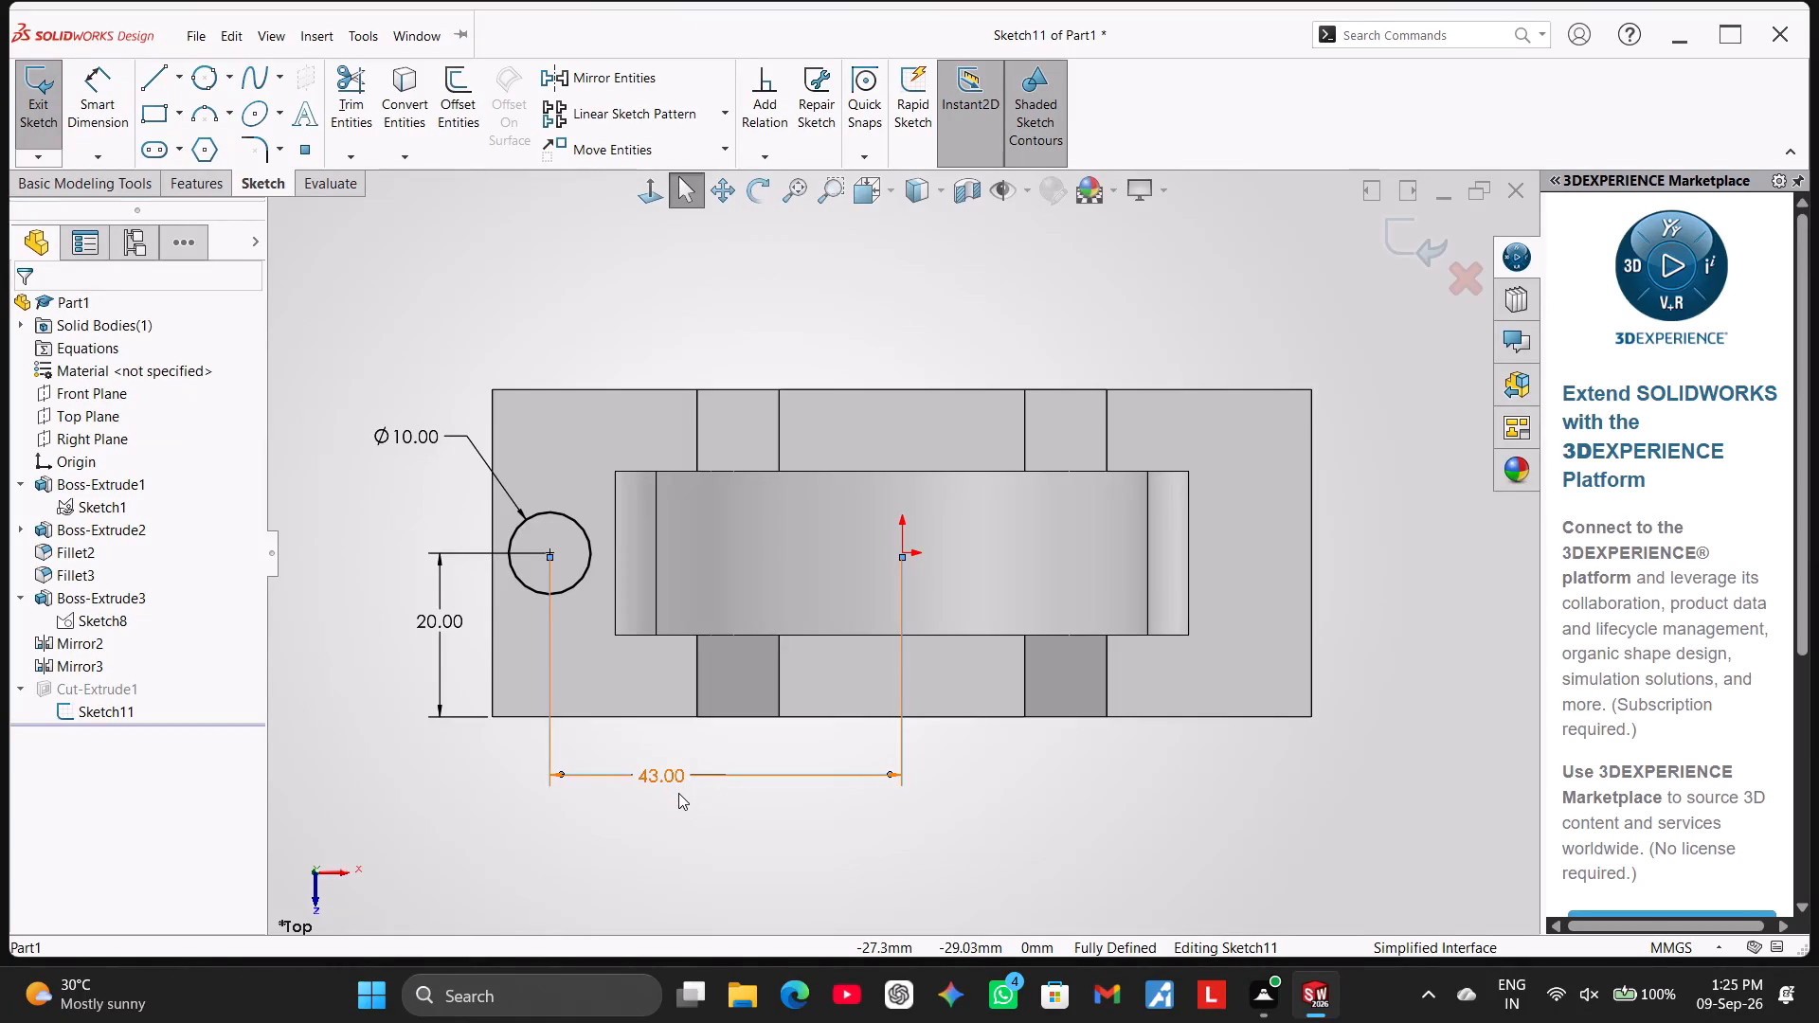
Set the circle centre's horizontal distance from the origin to 42 mm and finish the sketch.
double_click(669, 769)
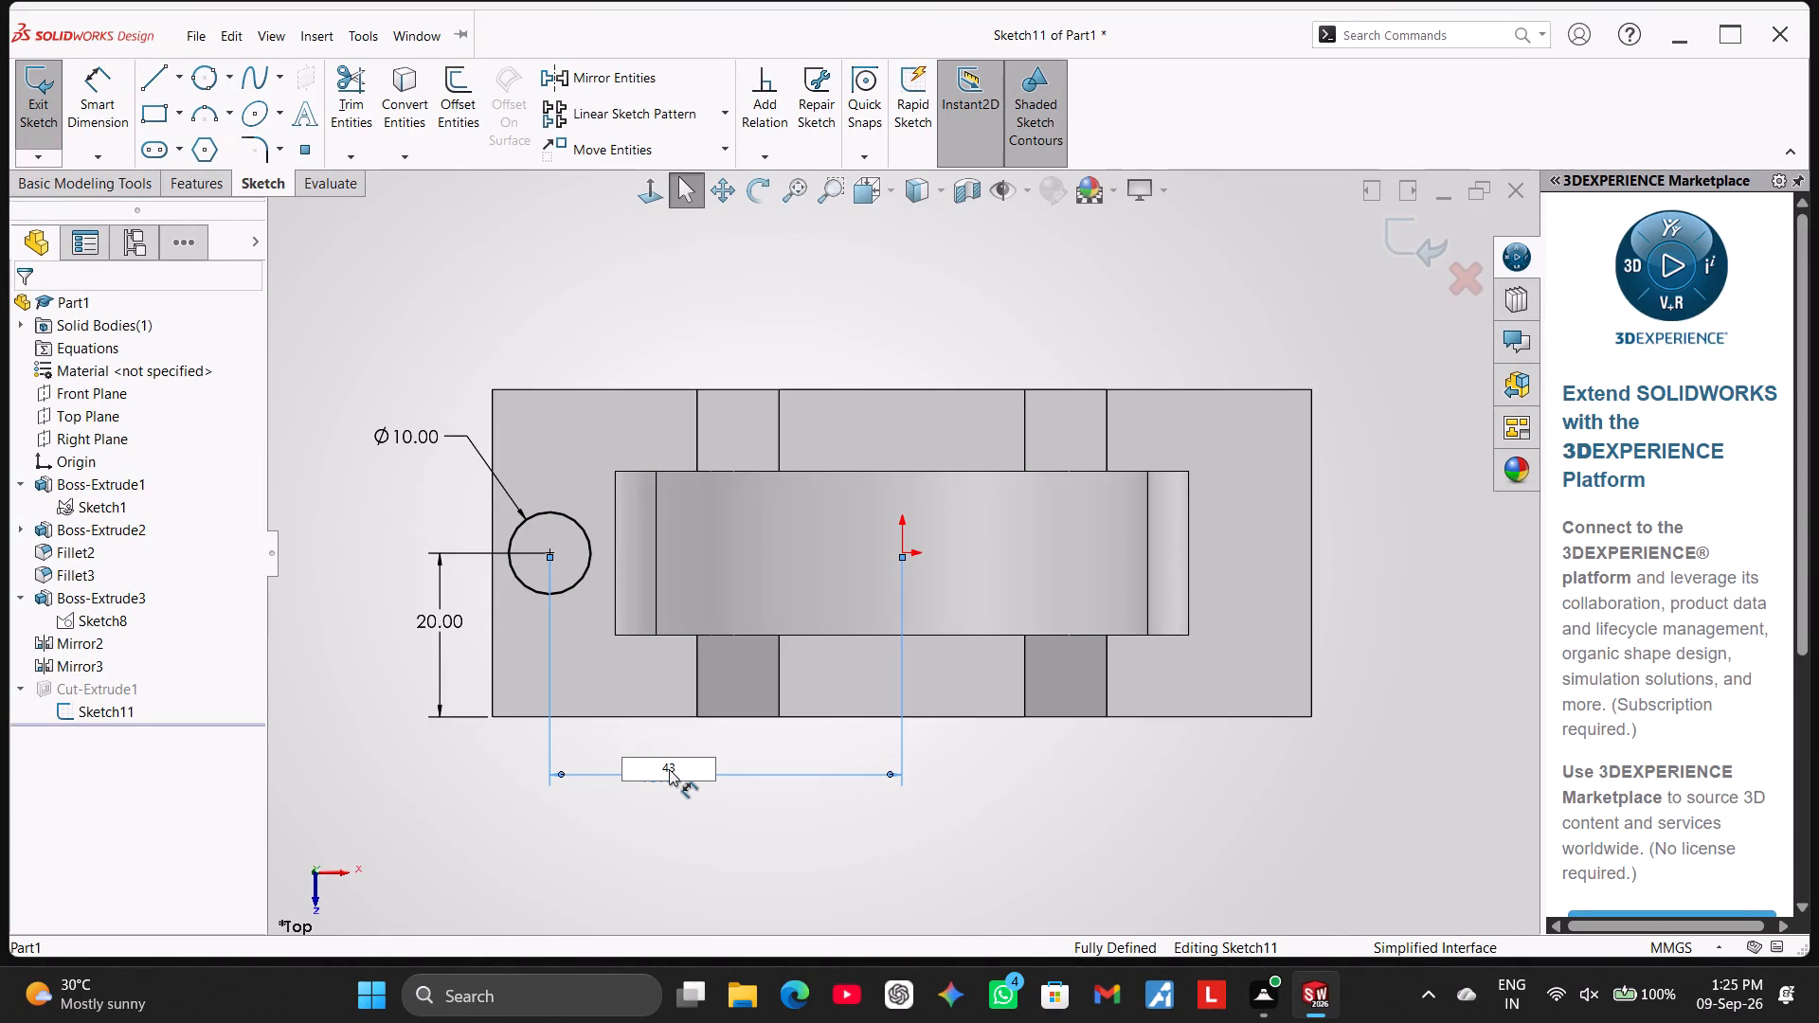
double_click(685, 769)
text(42)
key(Return)
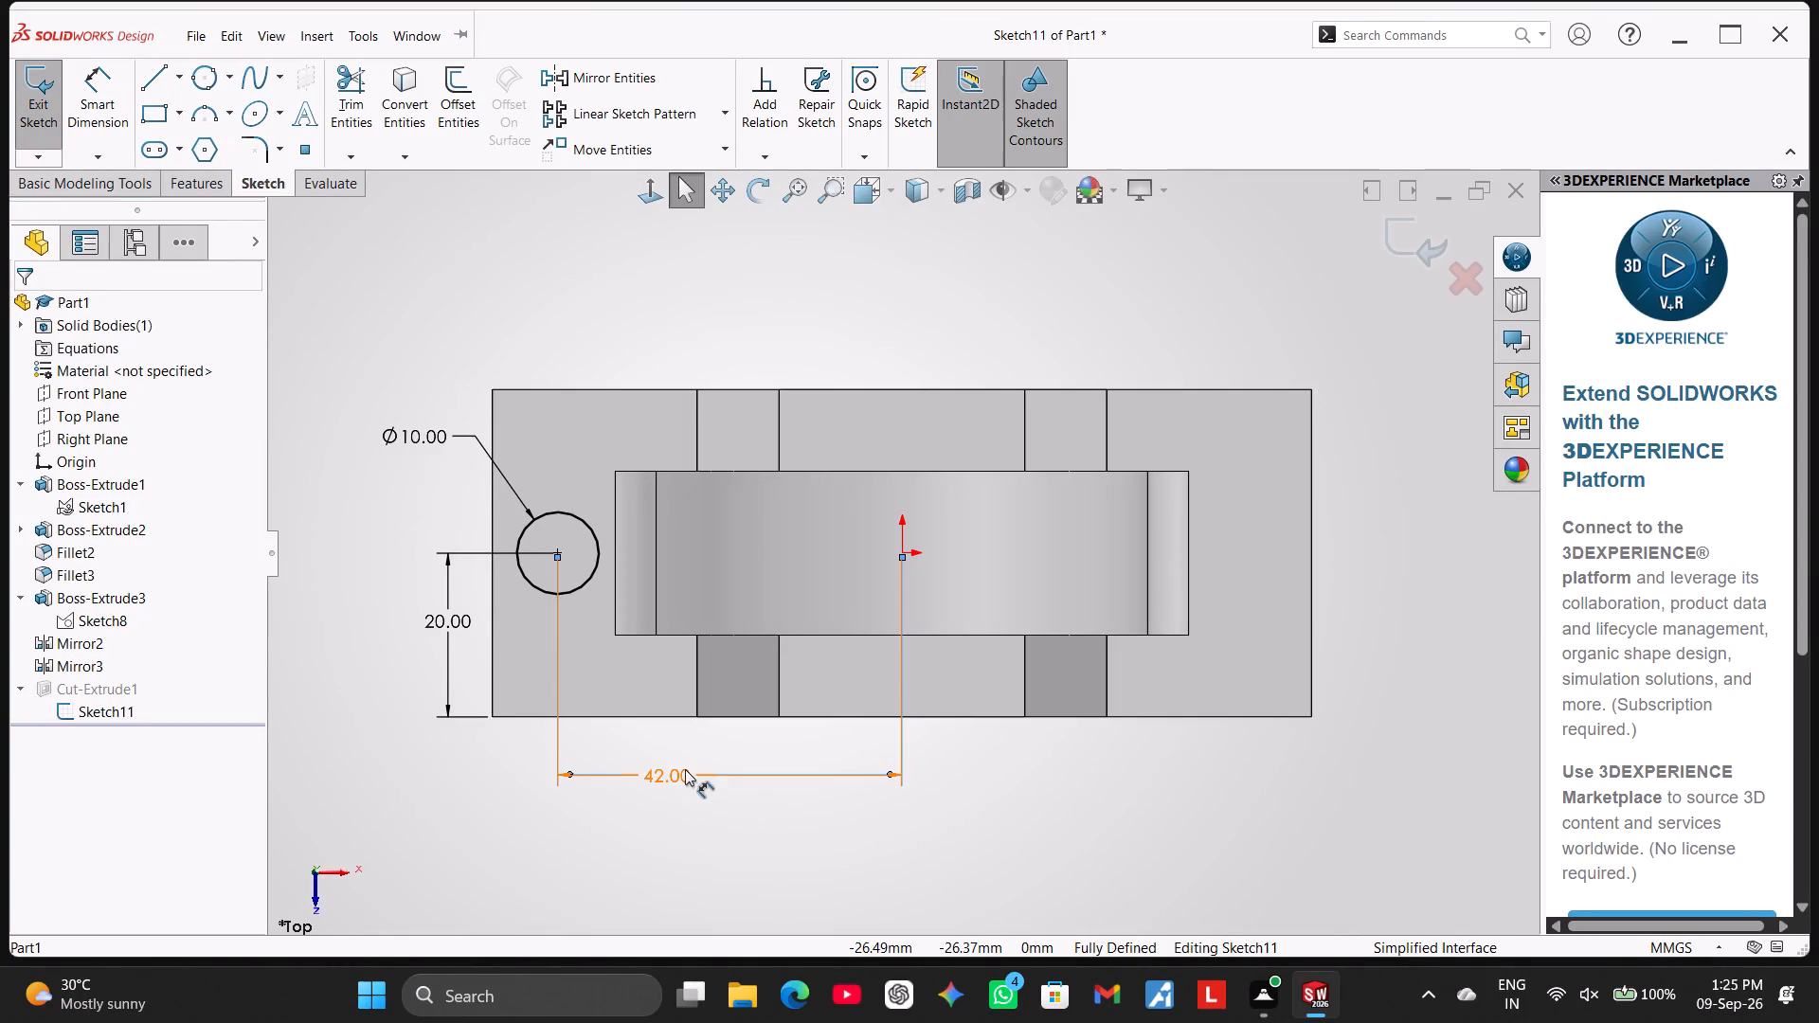
click(644, 875)
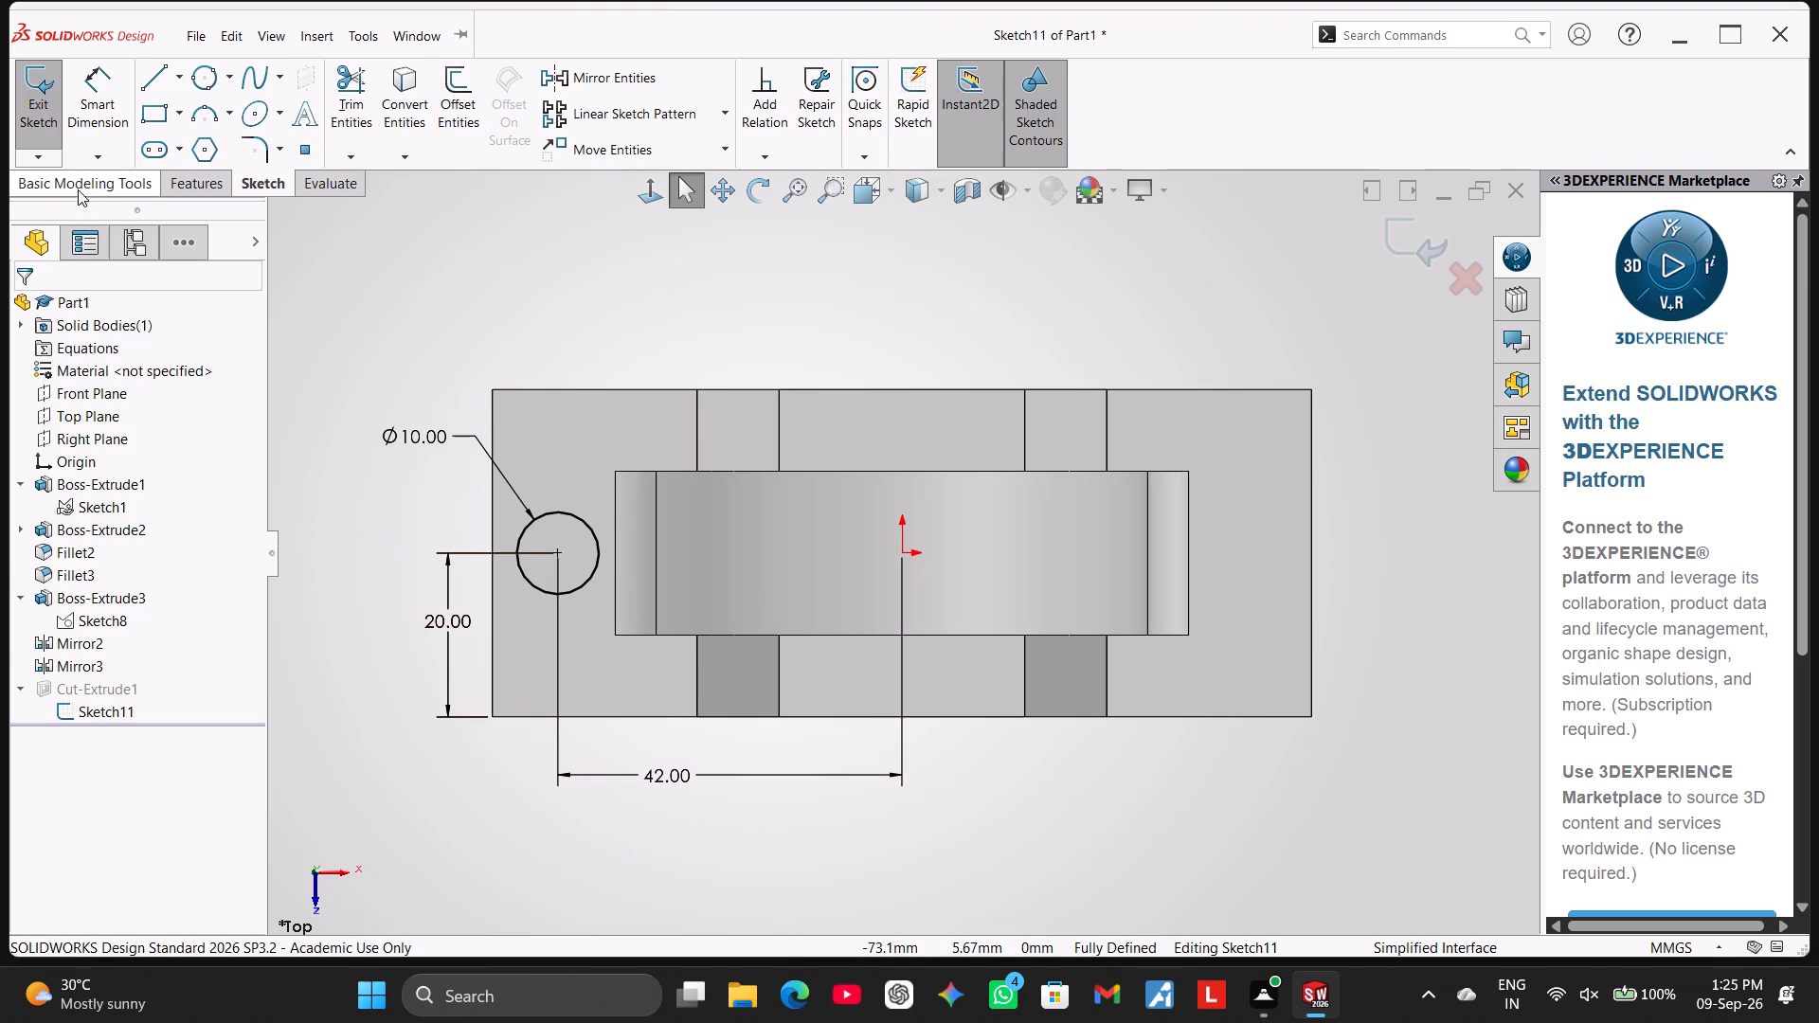
click(40, 108)
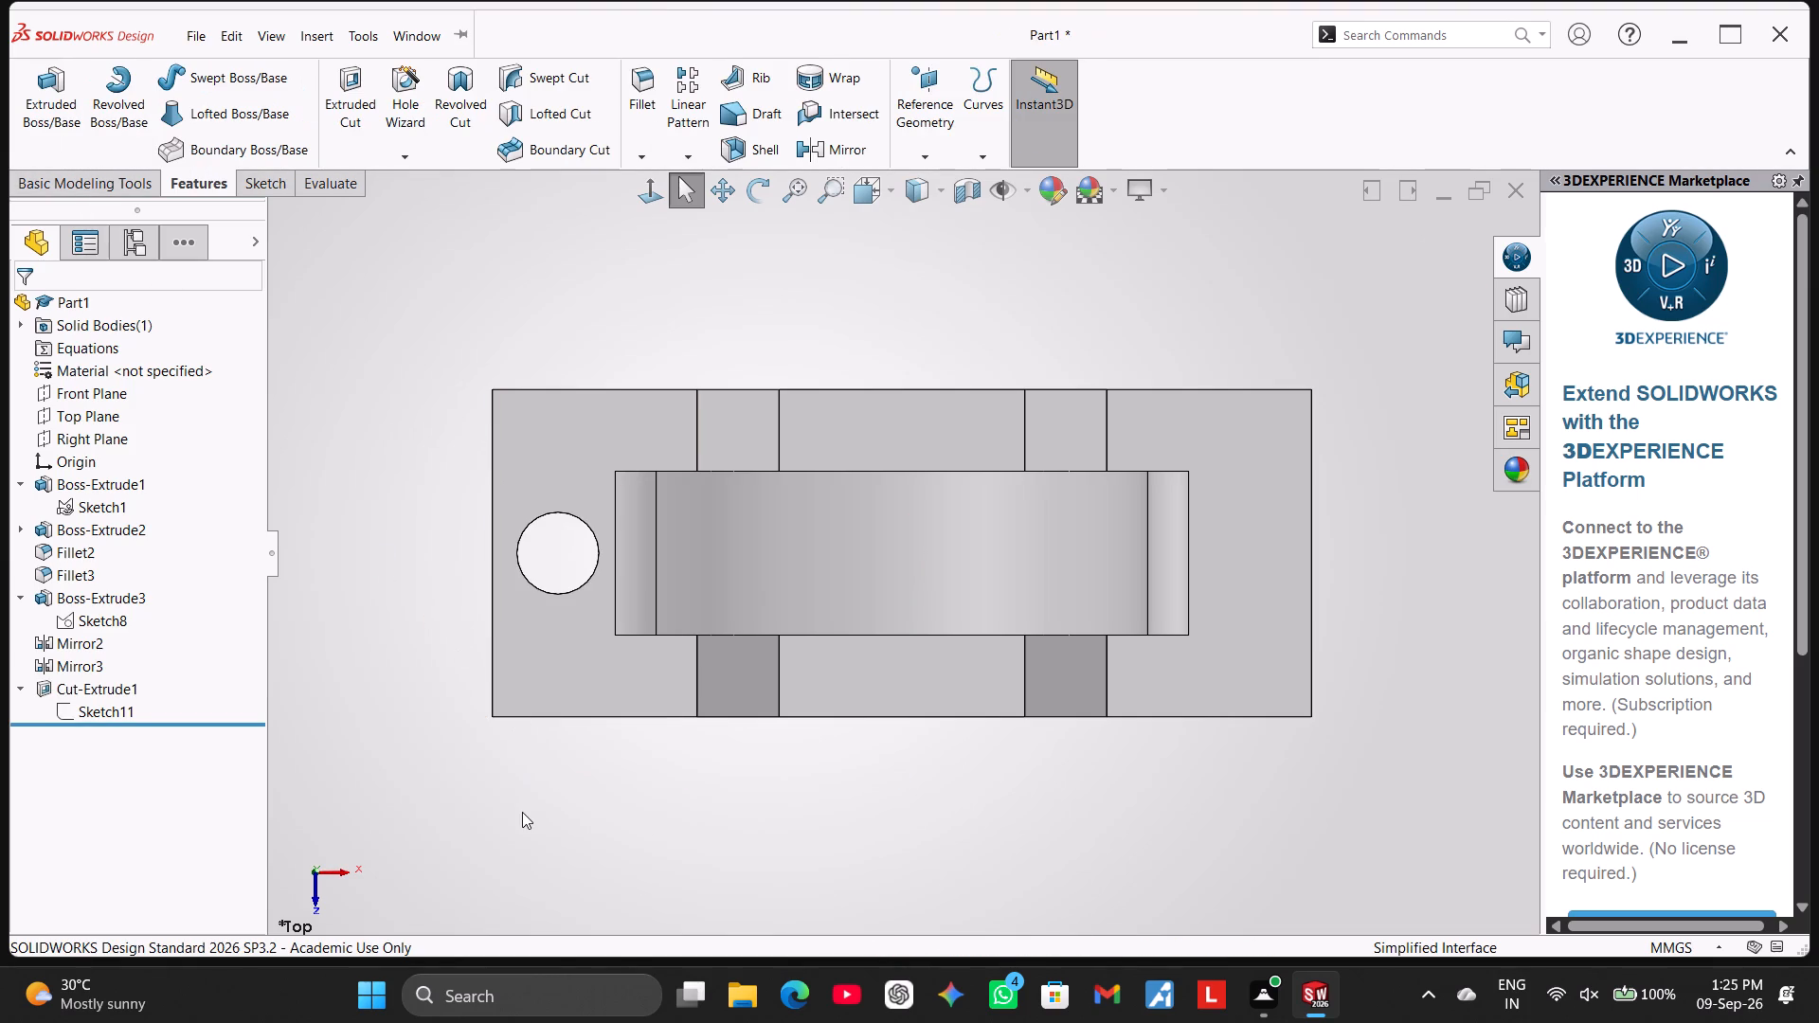
Mirror the 10 mm base hole cut about the Right Plane to the other end of the base.
middle_drag(522, 812, 496, 604)
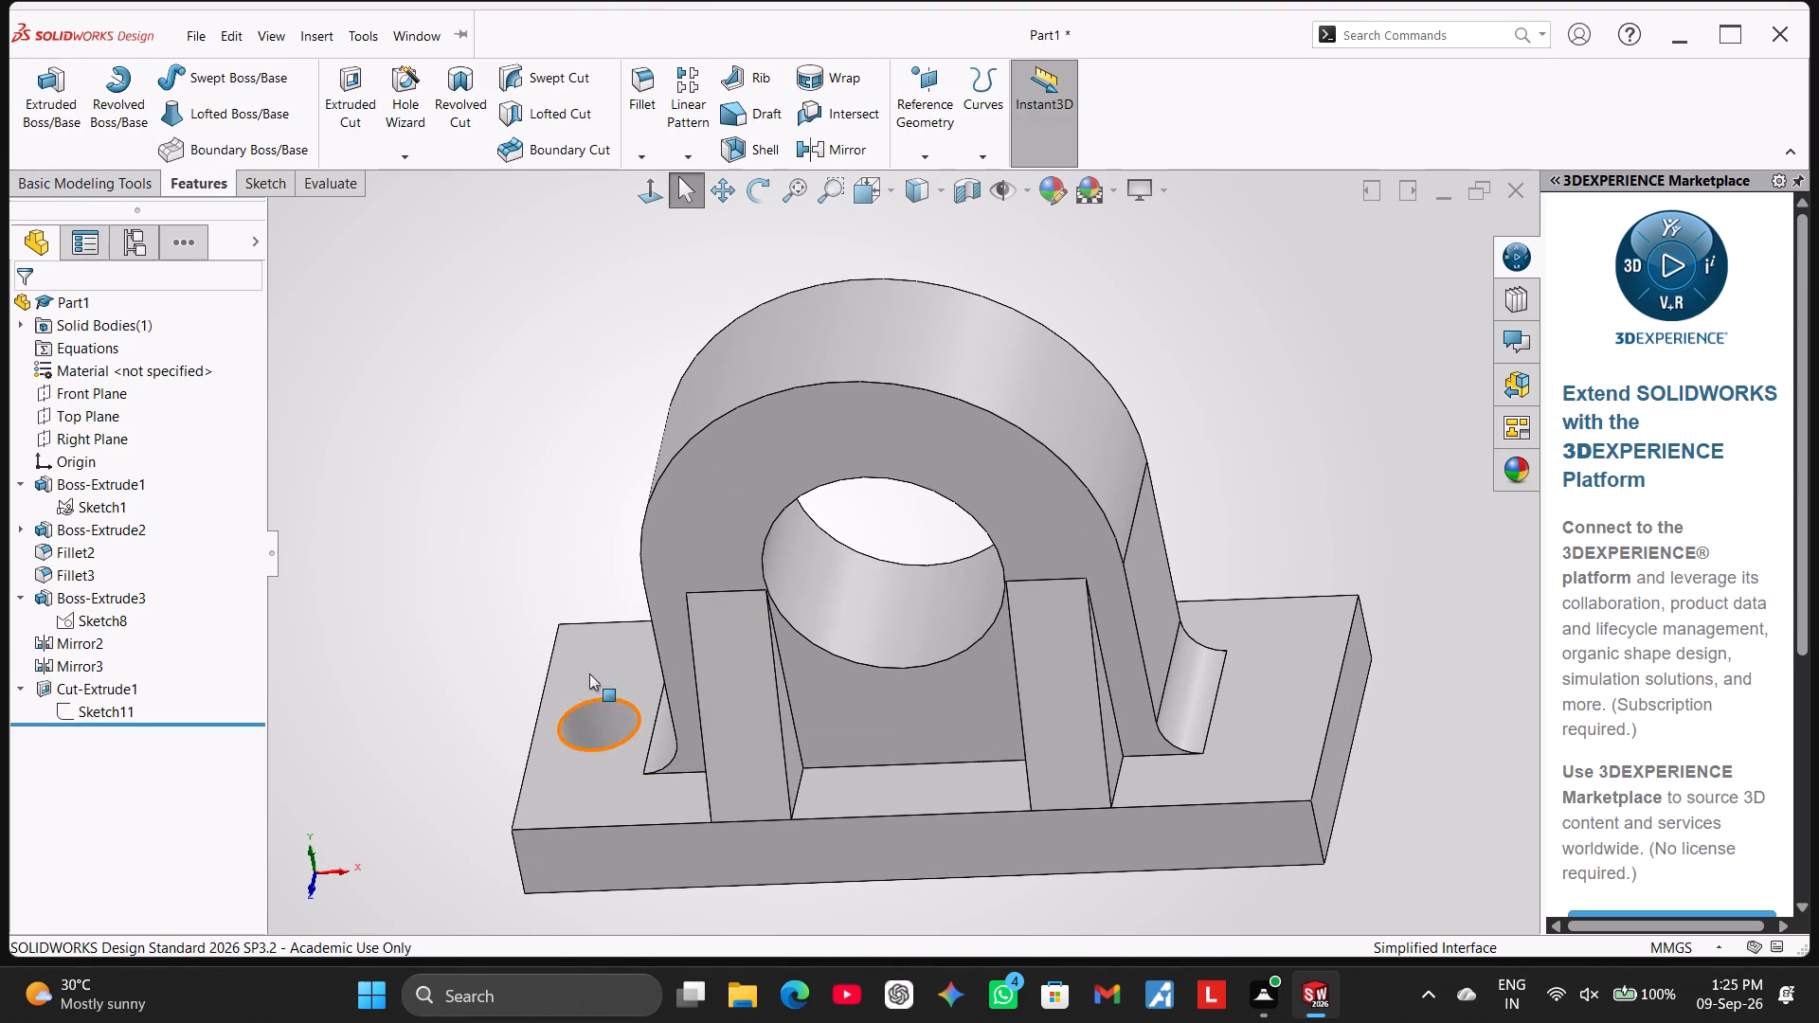
click(818, 148)
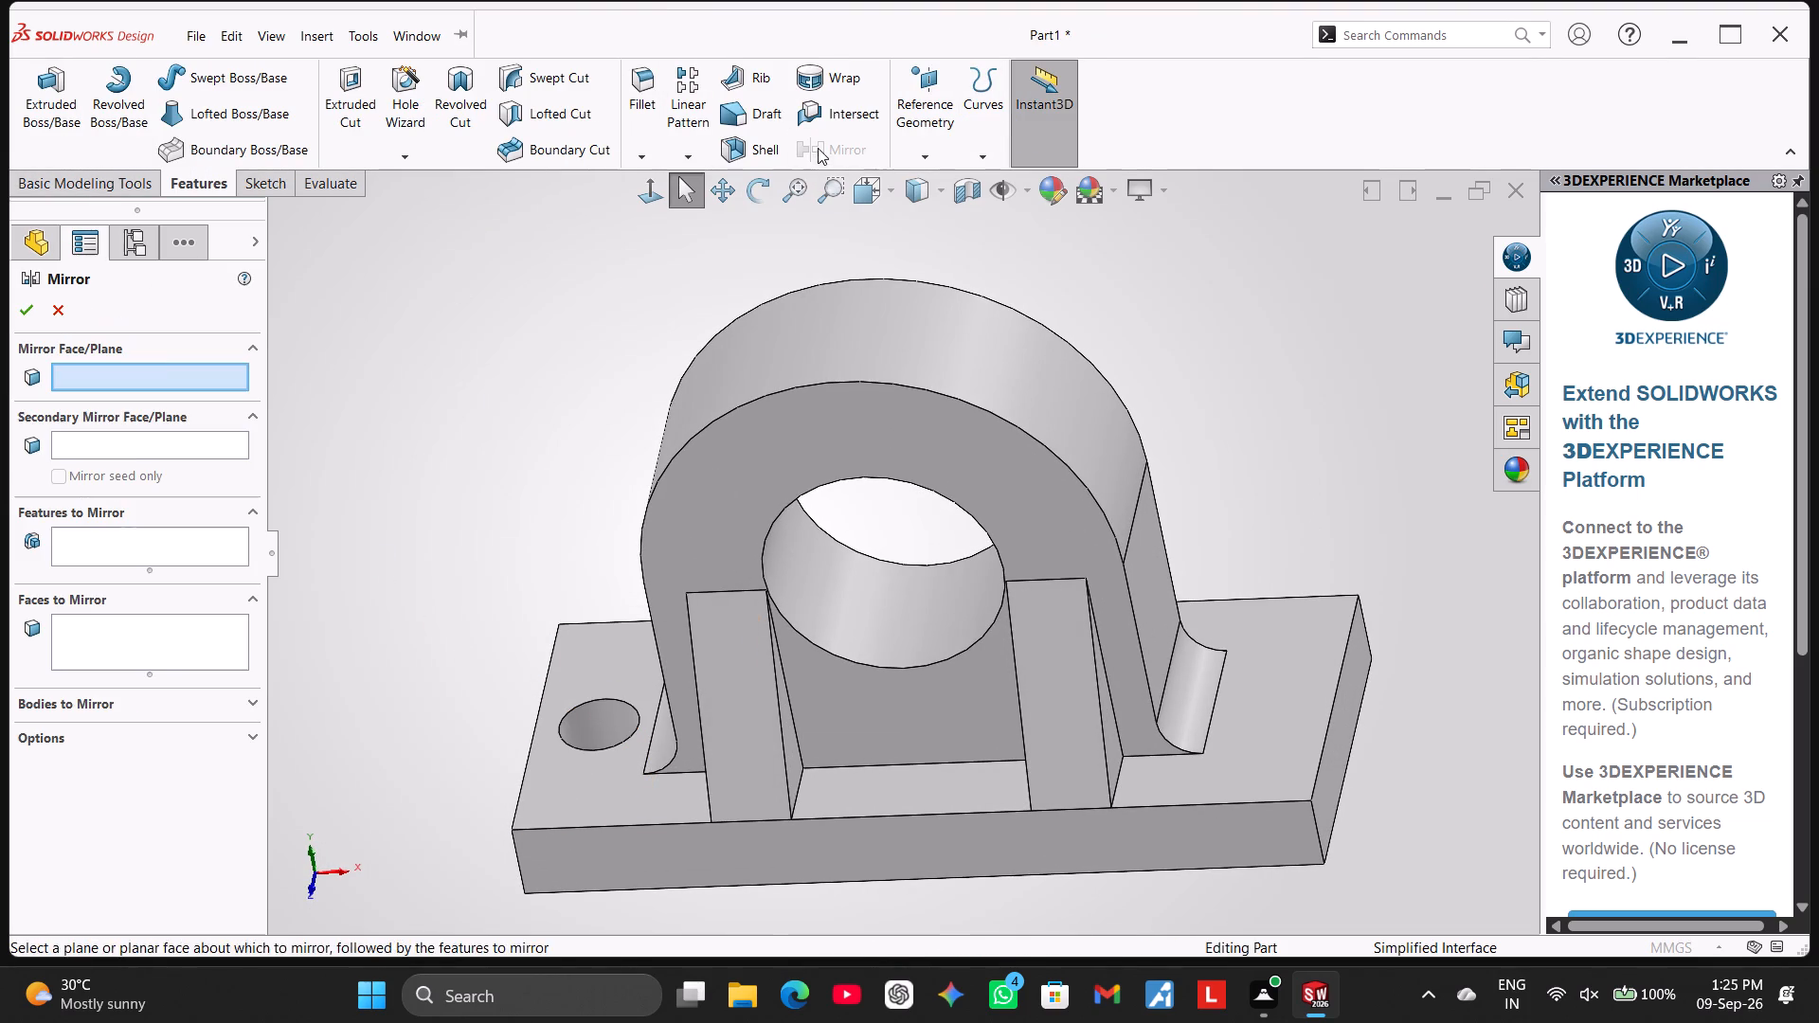
click(109, 382)
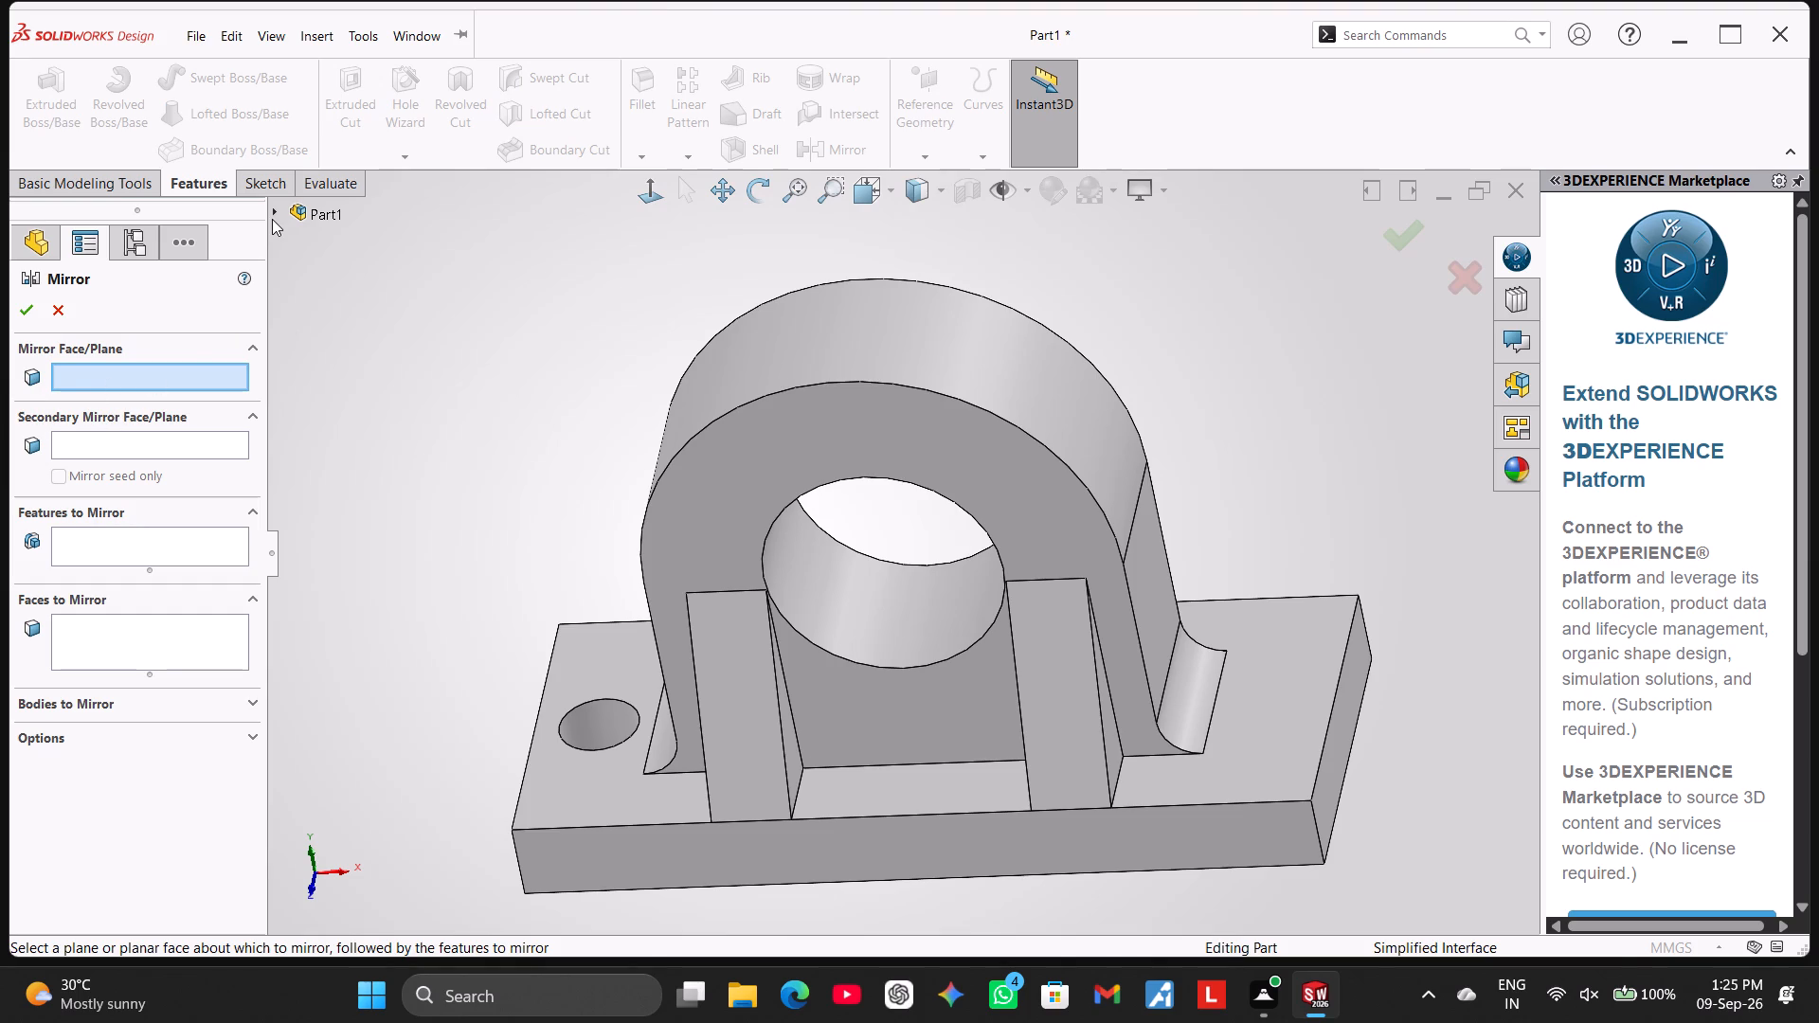
click(272, 219)
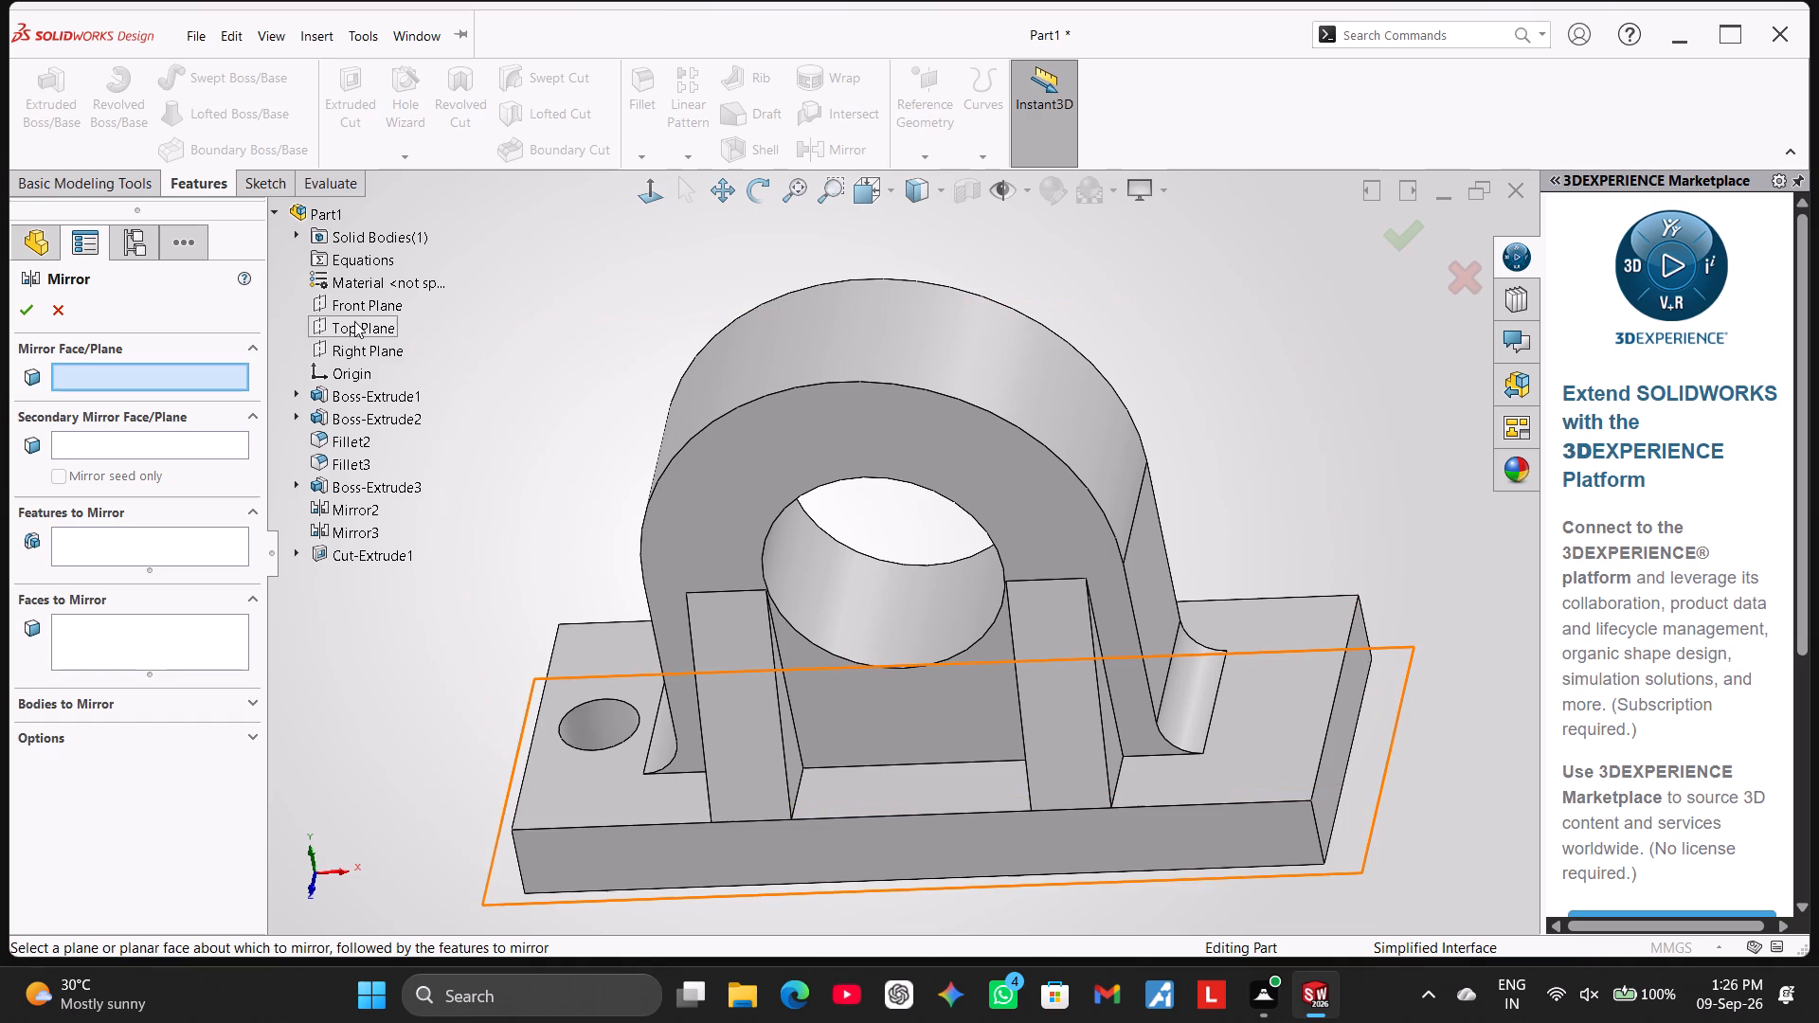
click(358, 346)
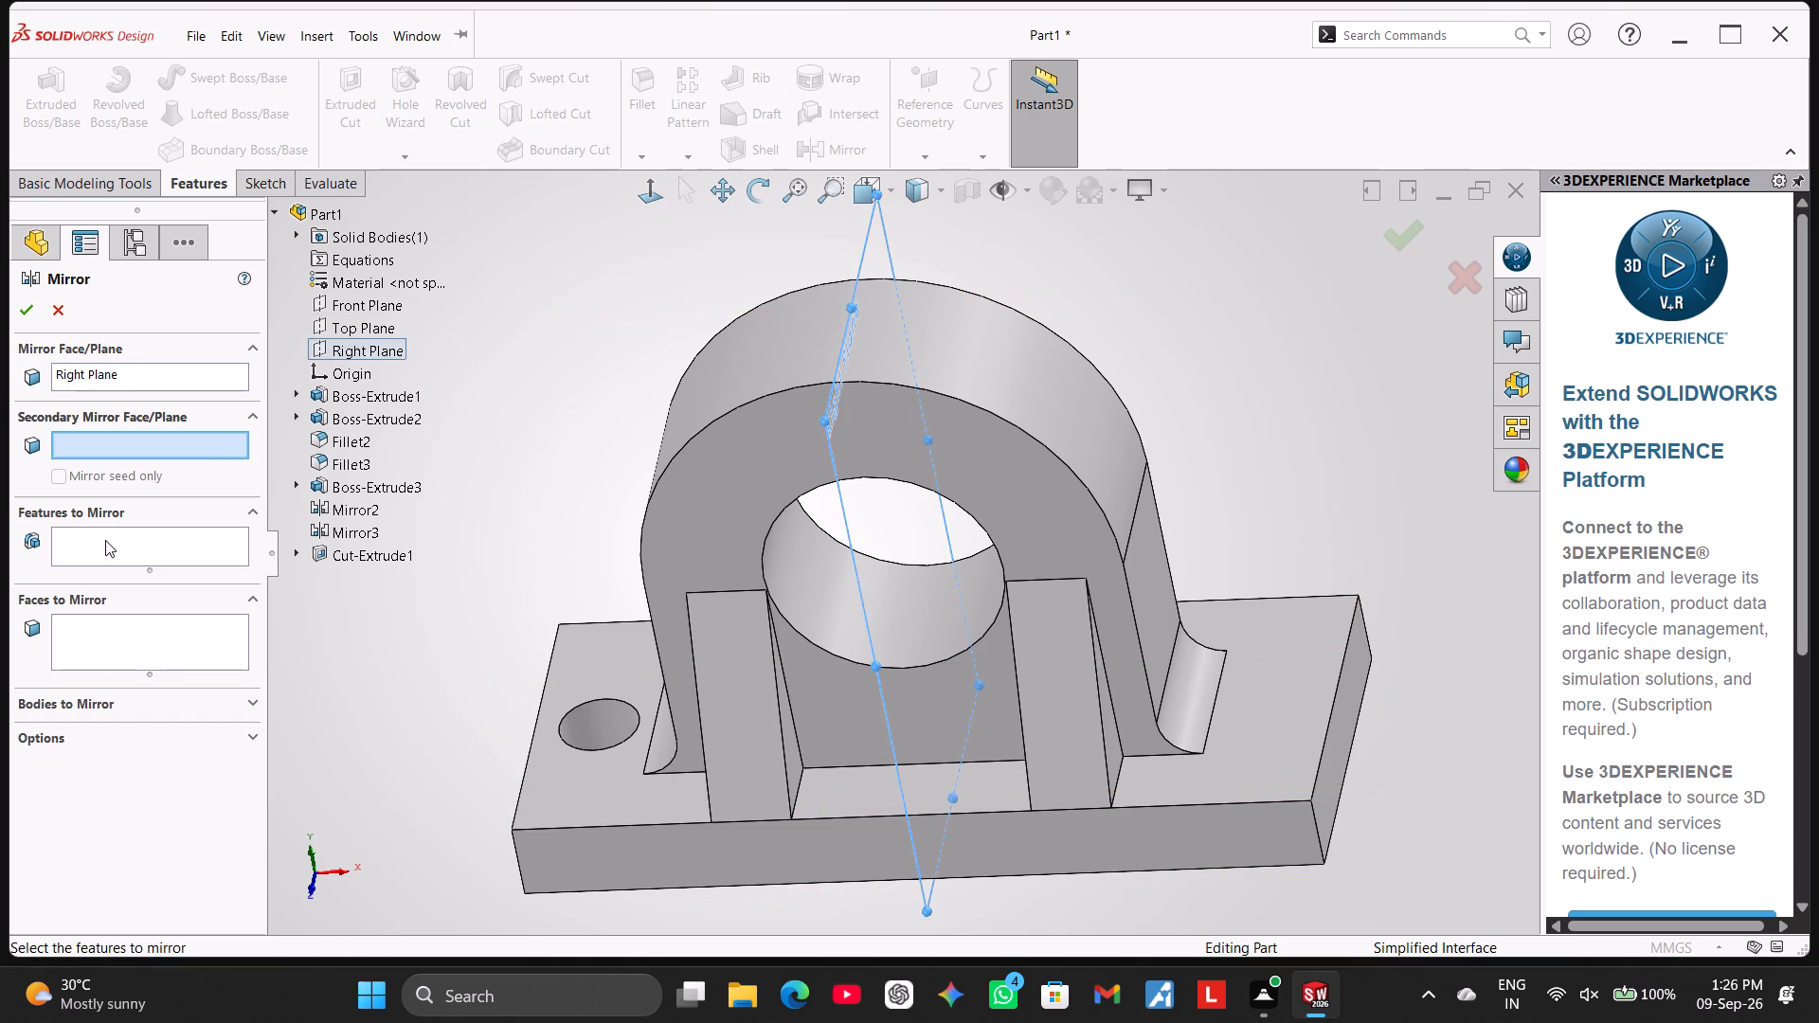
click(105, 545)
click(581, 719)
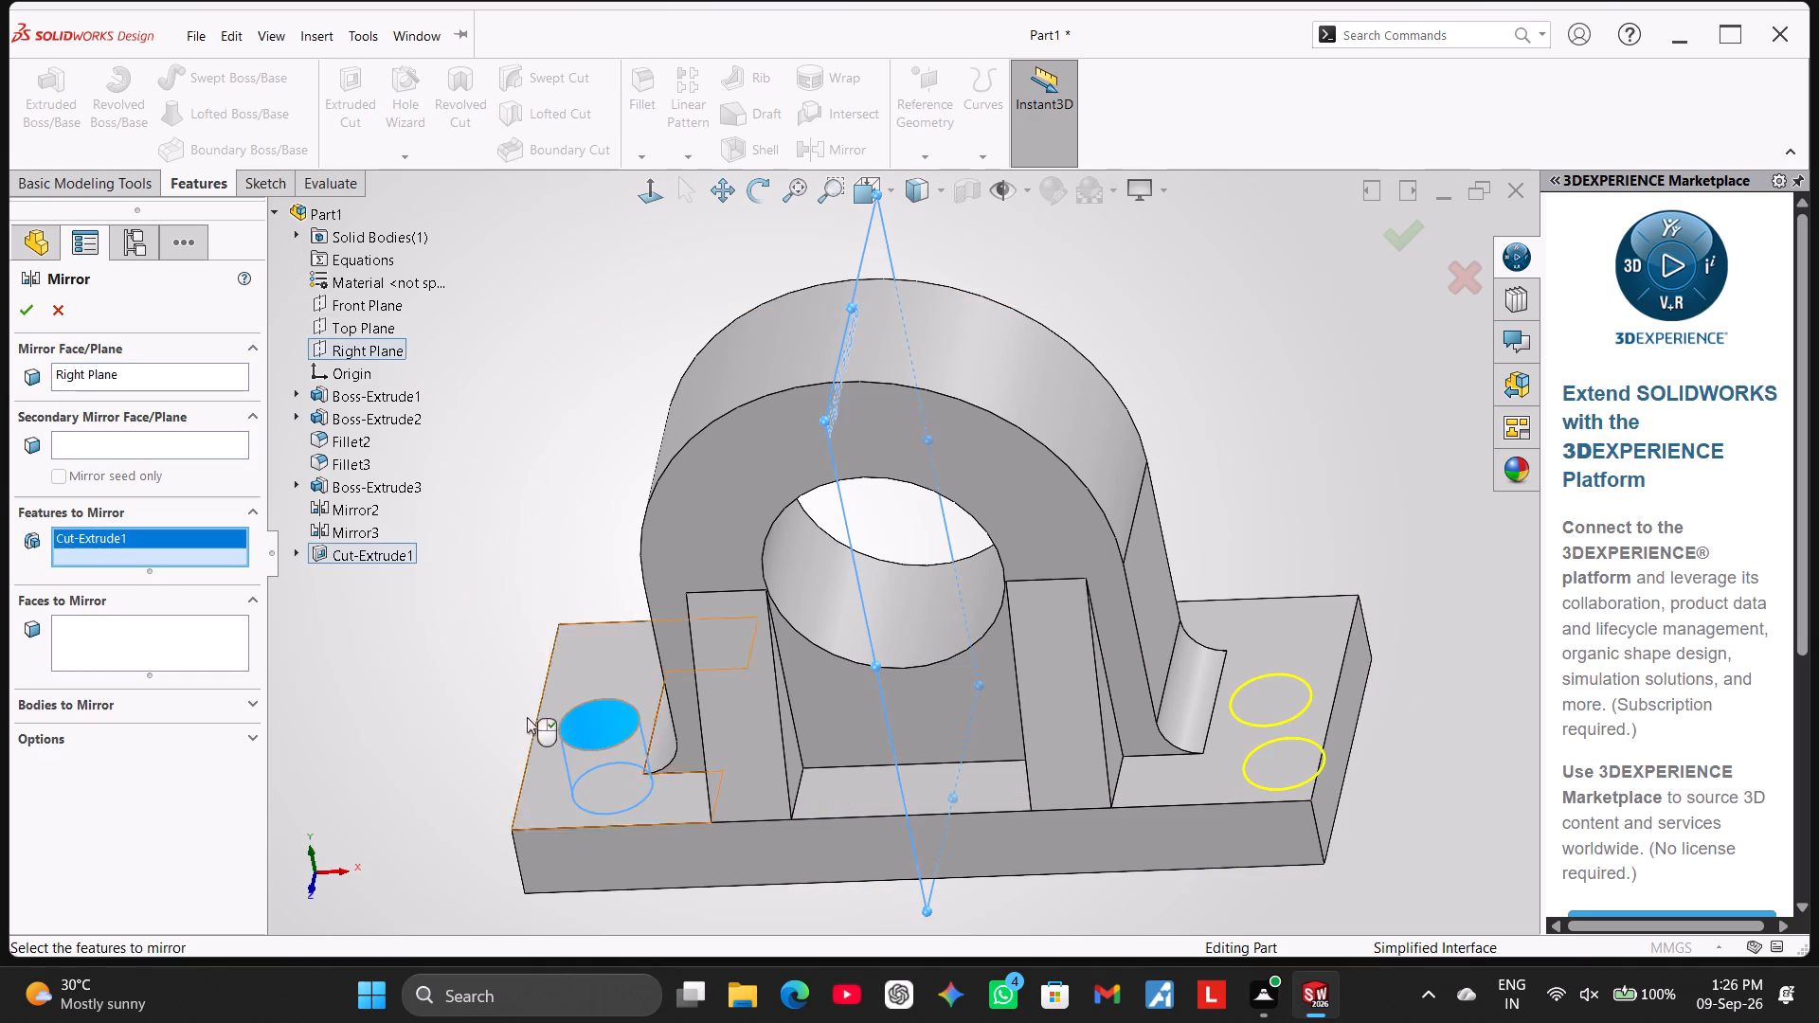
click(15, 310)
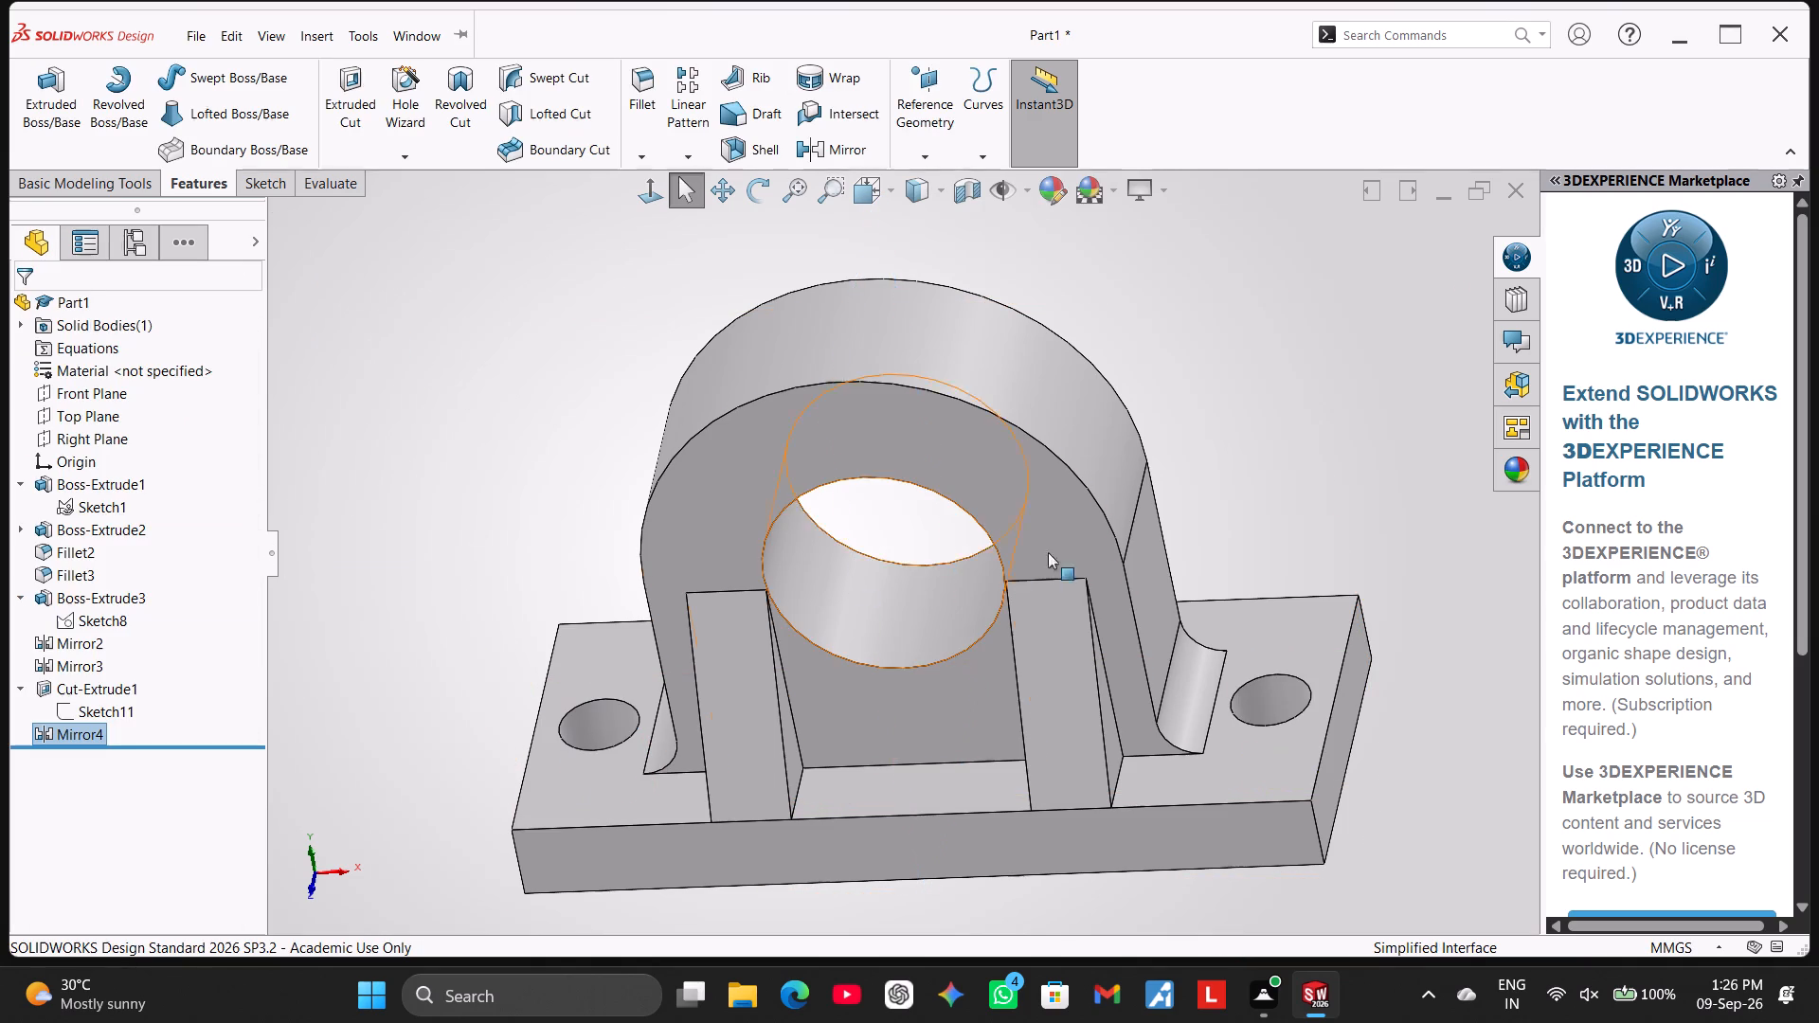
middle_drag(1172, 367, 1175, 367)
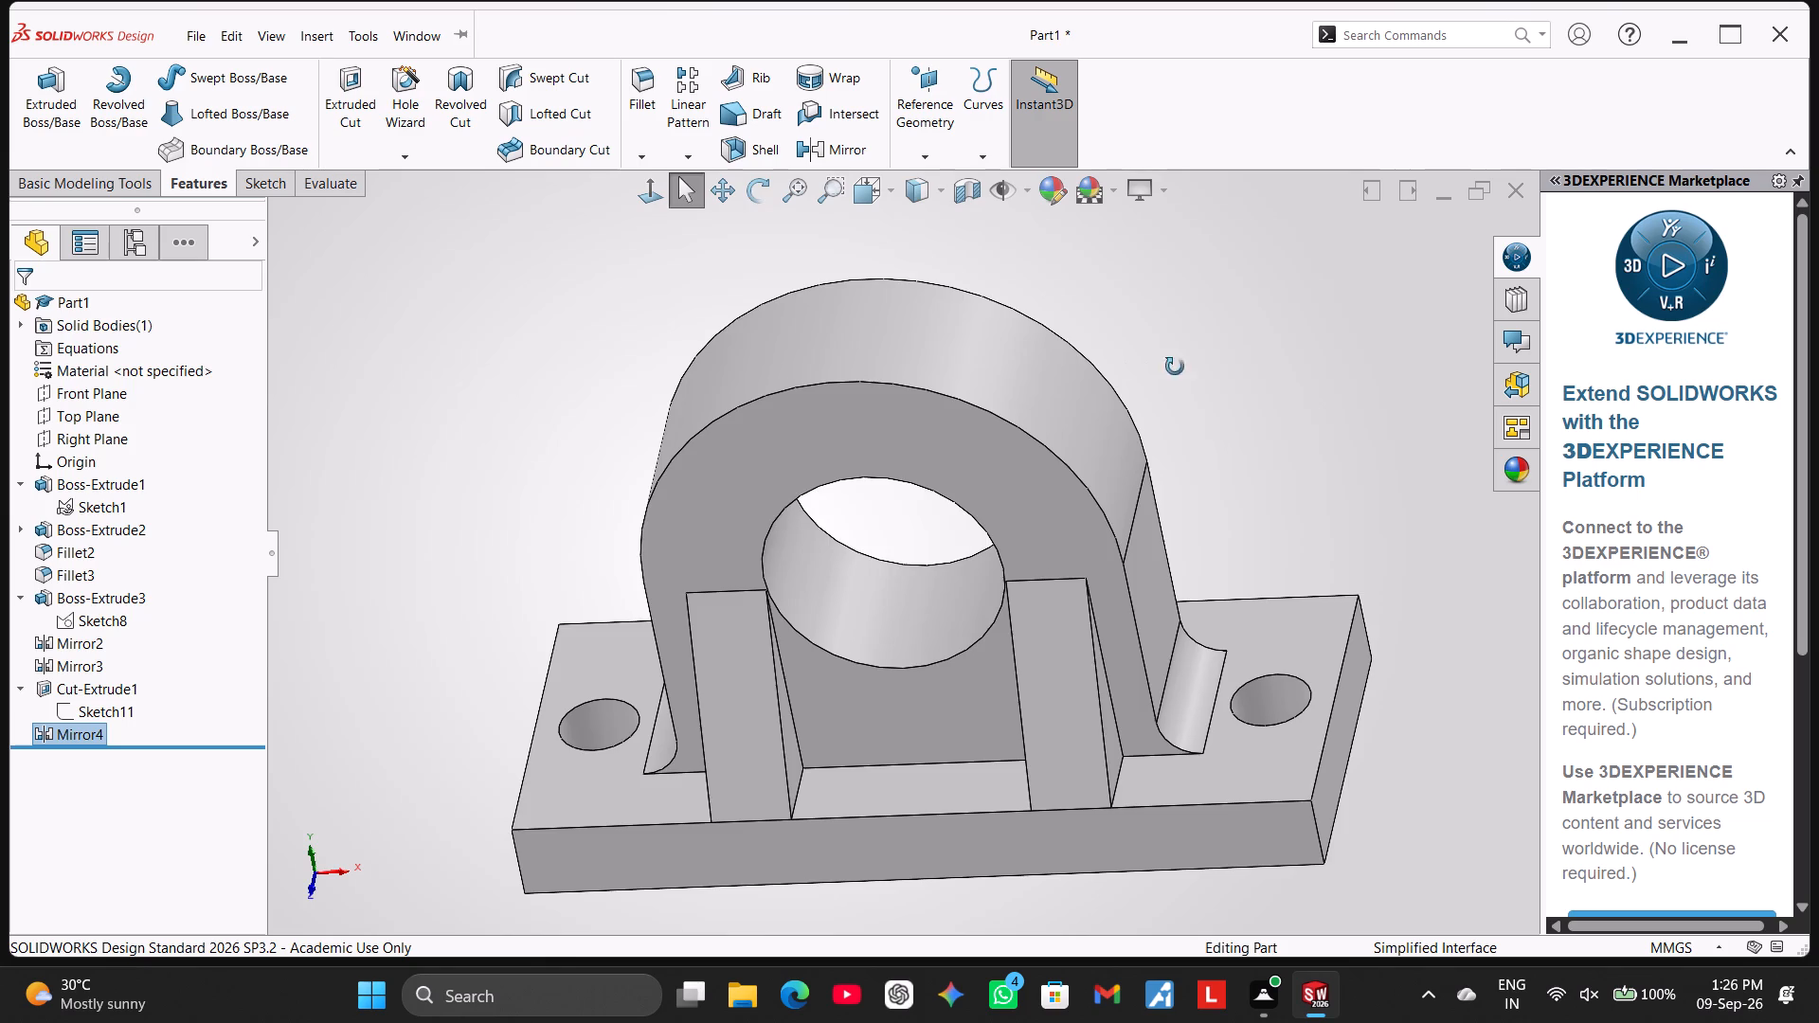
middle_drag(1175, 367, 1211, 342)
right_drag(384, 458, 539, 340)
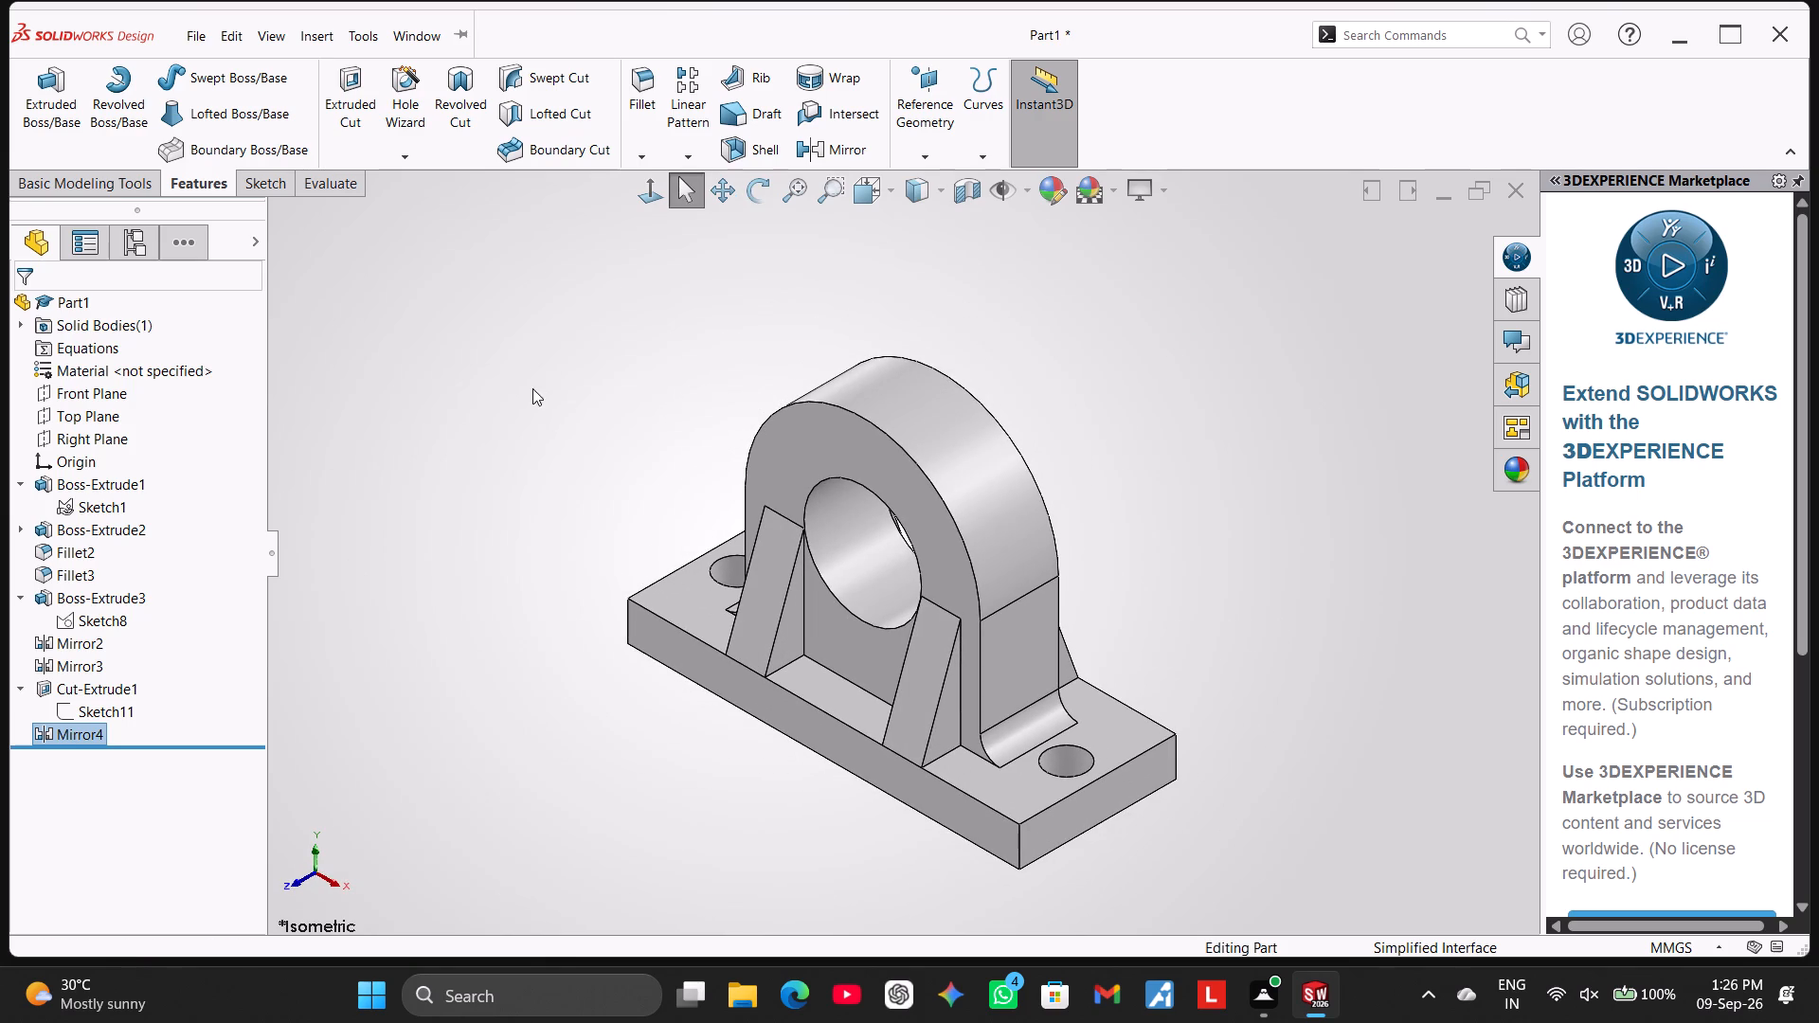
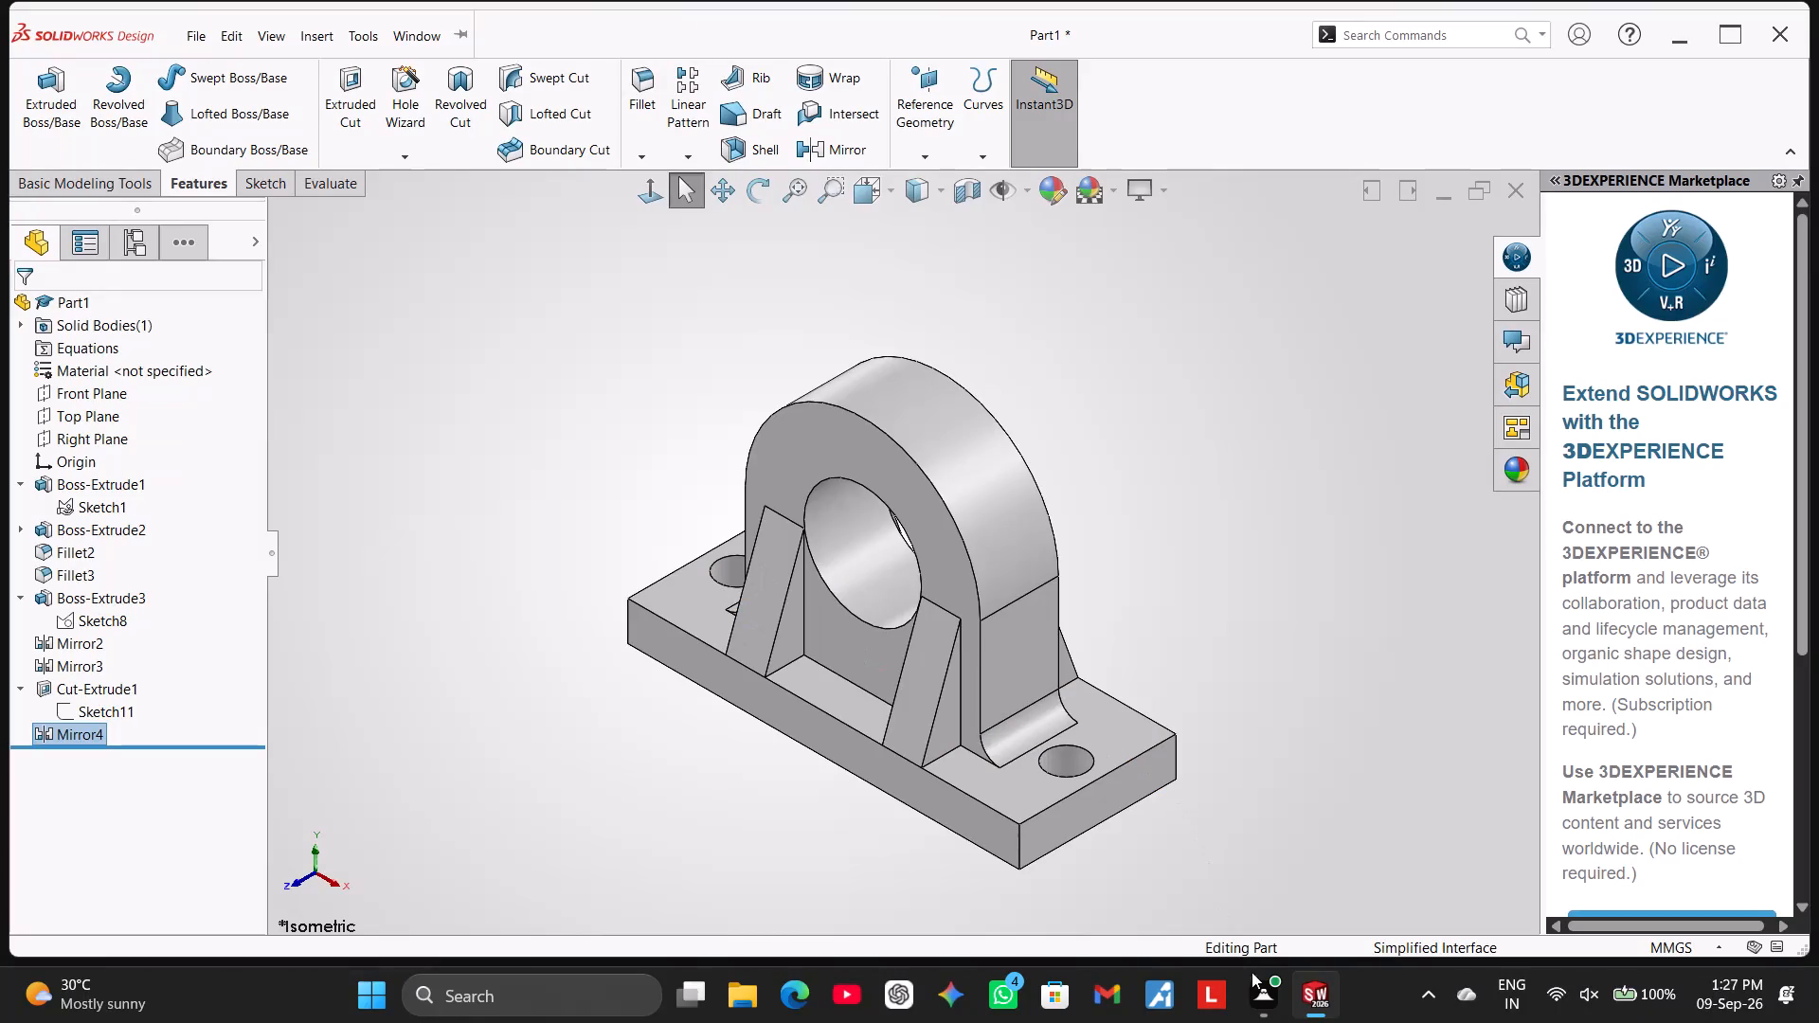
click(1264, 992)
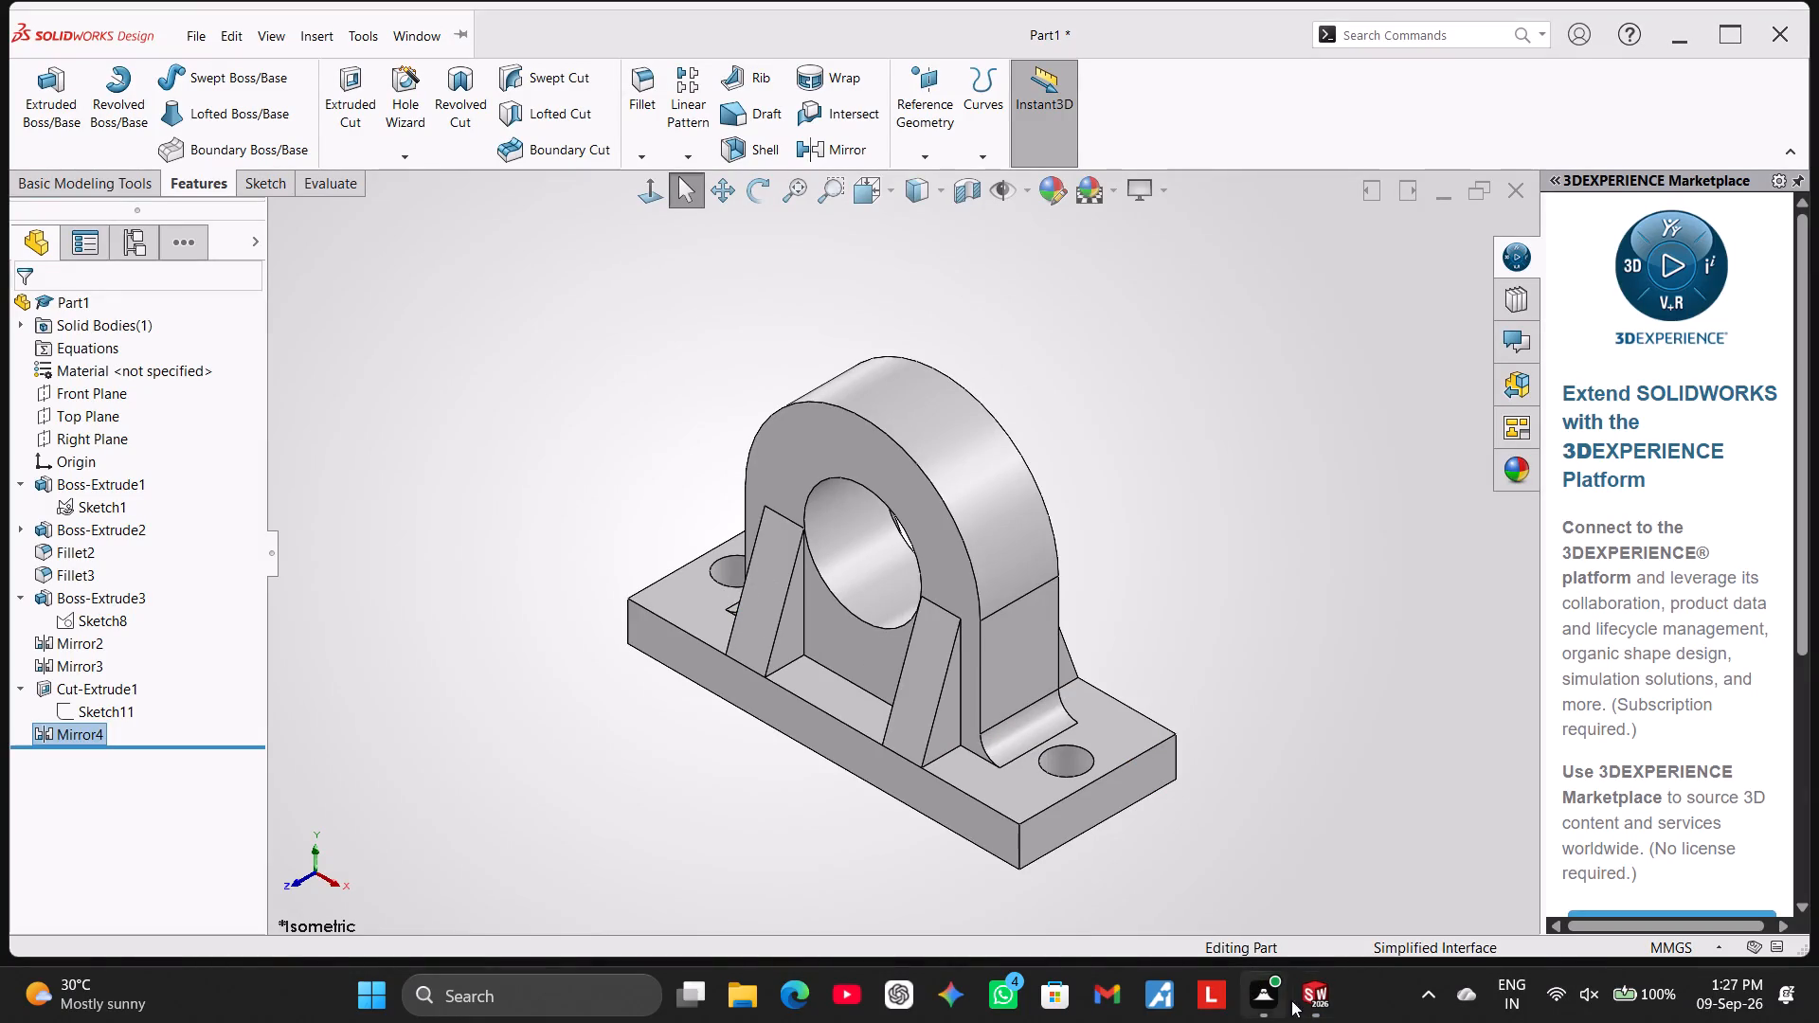
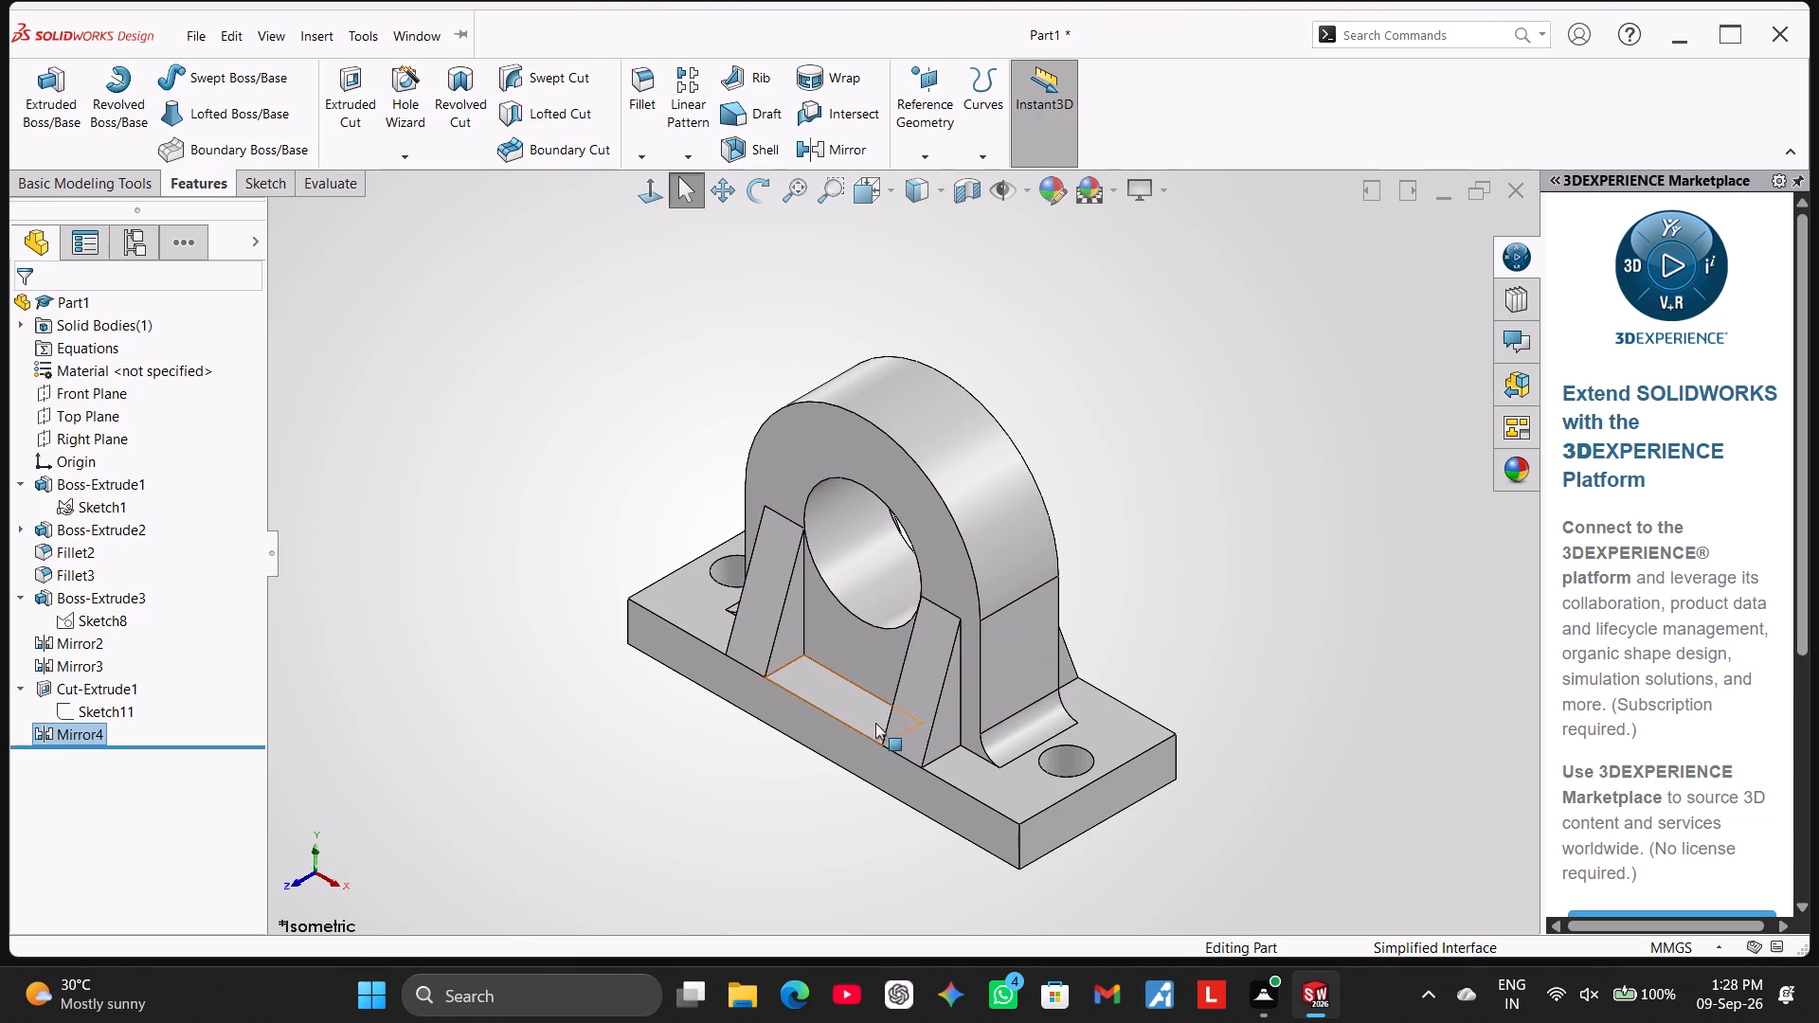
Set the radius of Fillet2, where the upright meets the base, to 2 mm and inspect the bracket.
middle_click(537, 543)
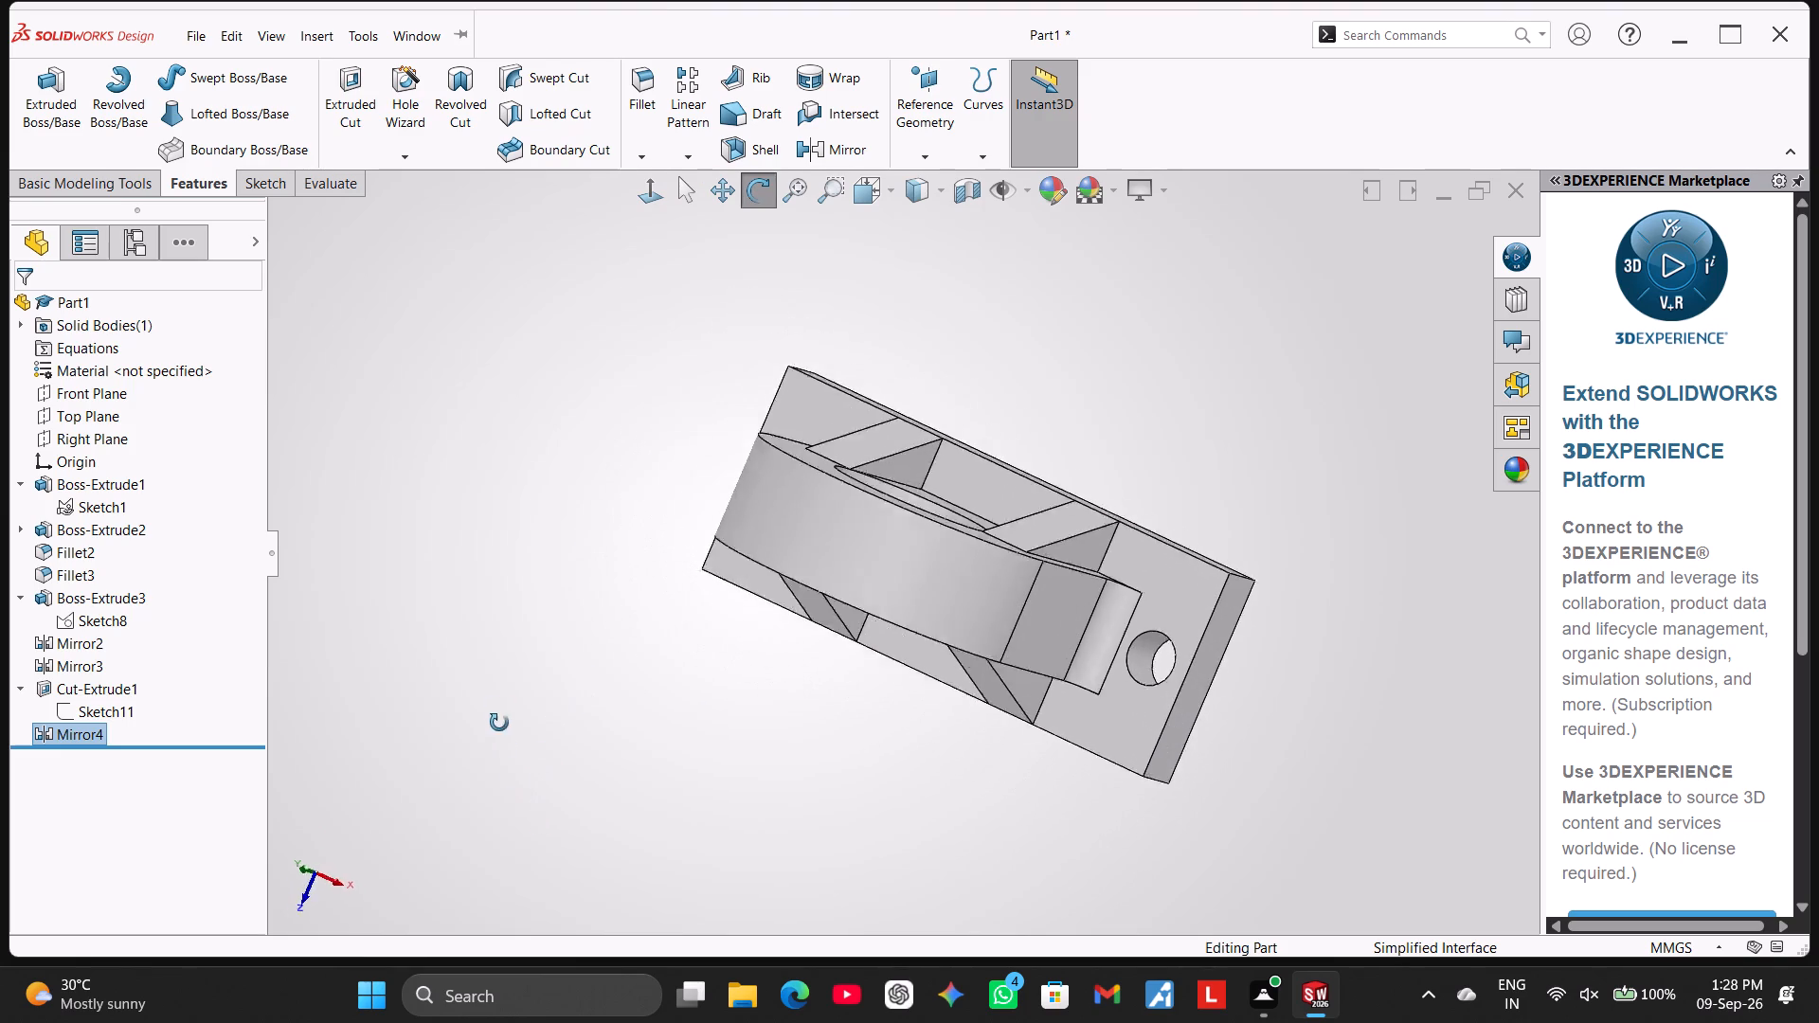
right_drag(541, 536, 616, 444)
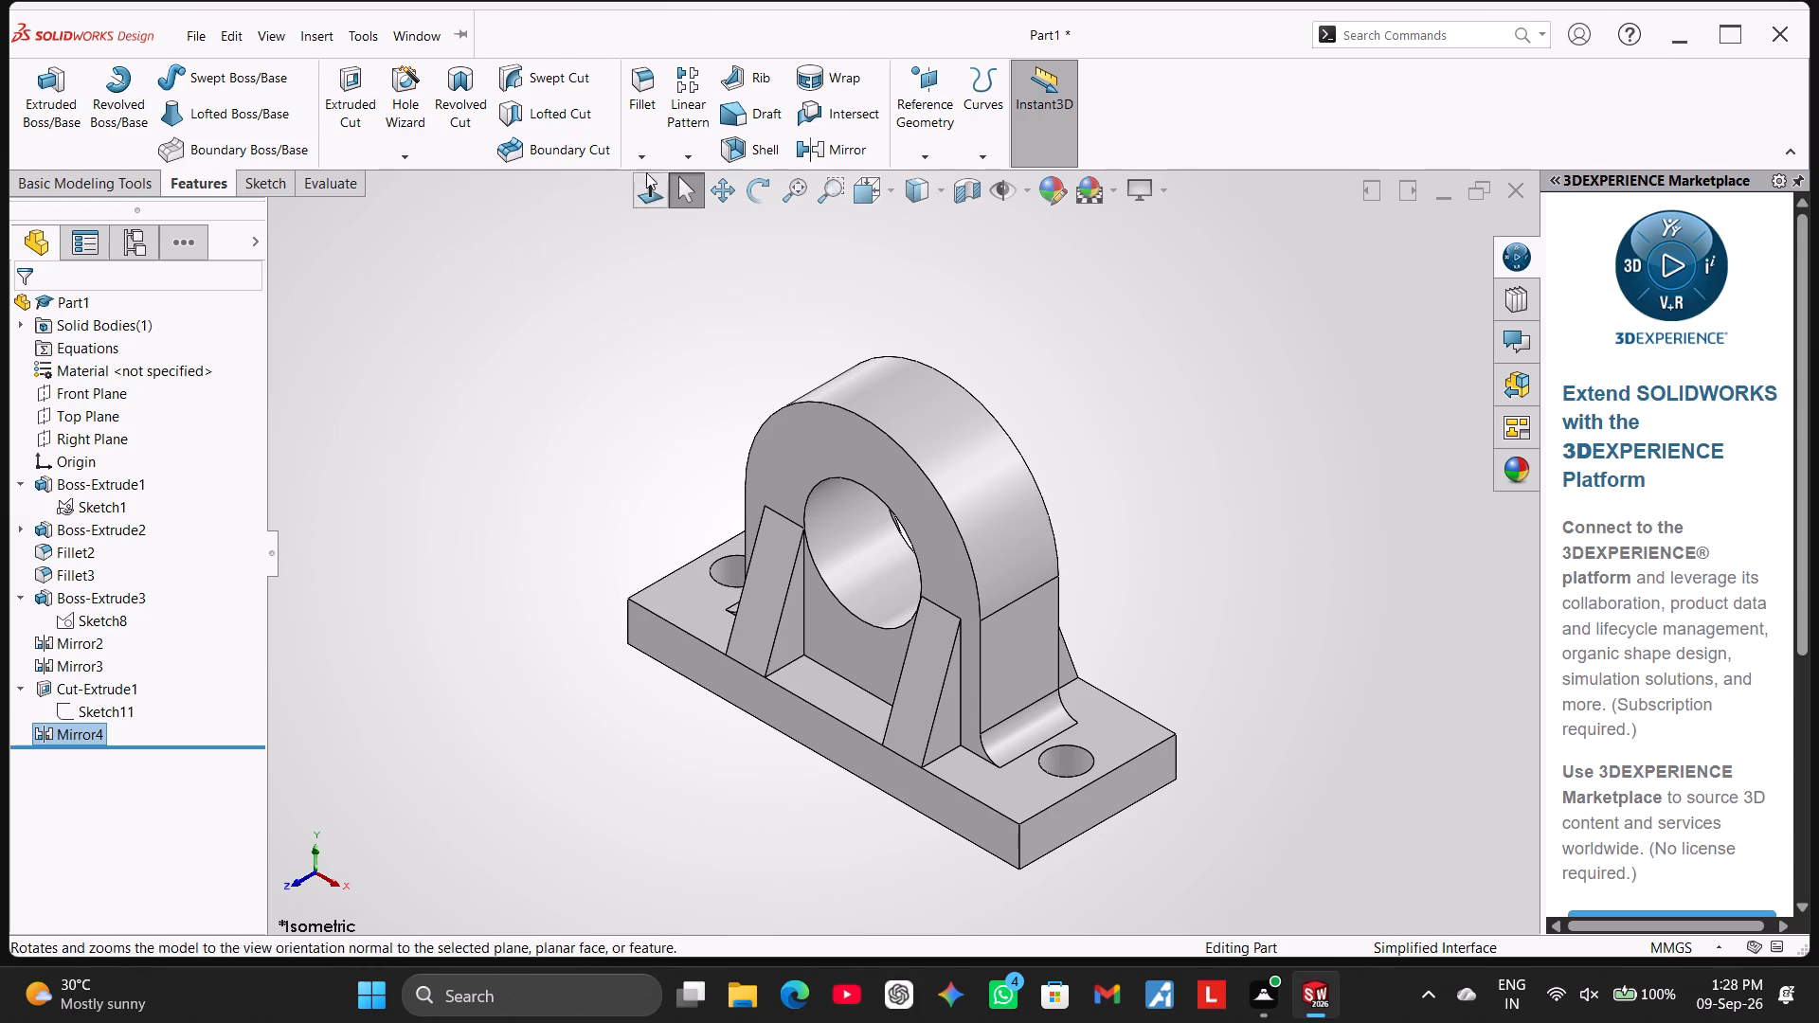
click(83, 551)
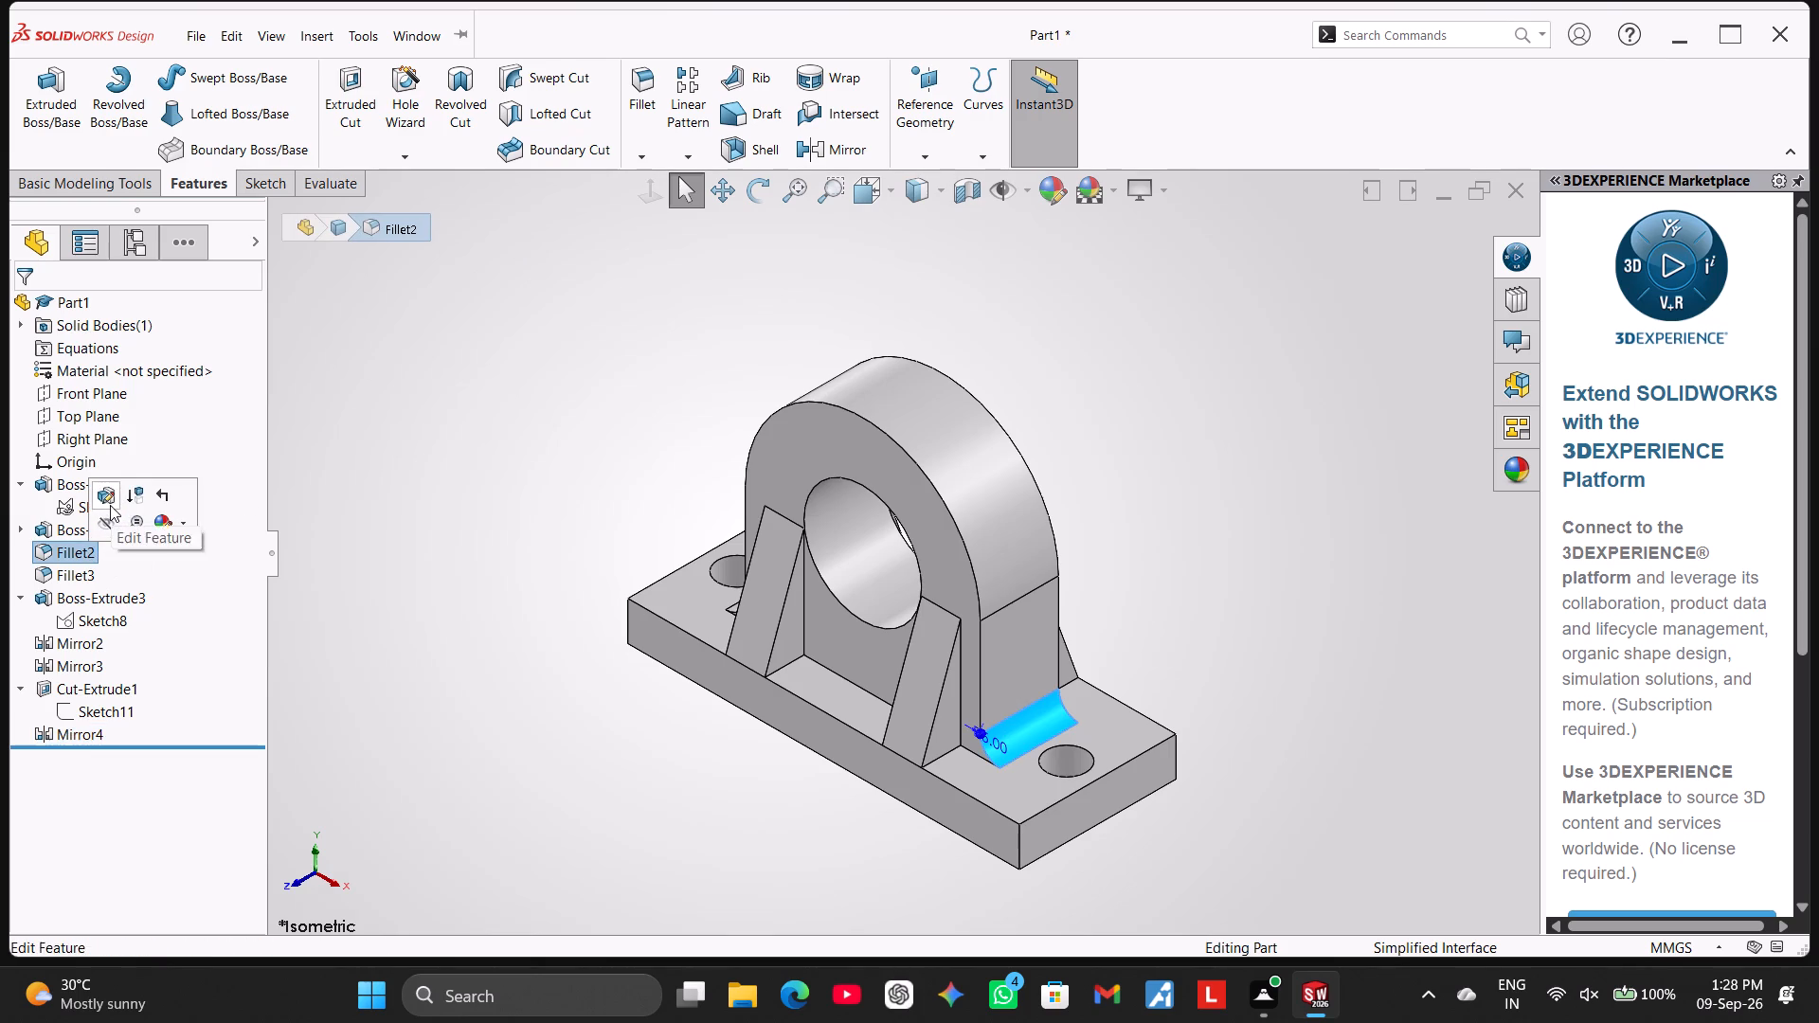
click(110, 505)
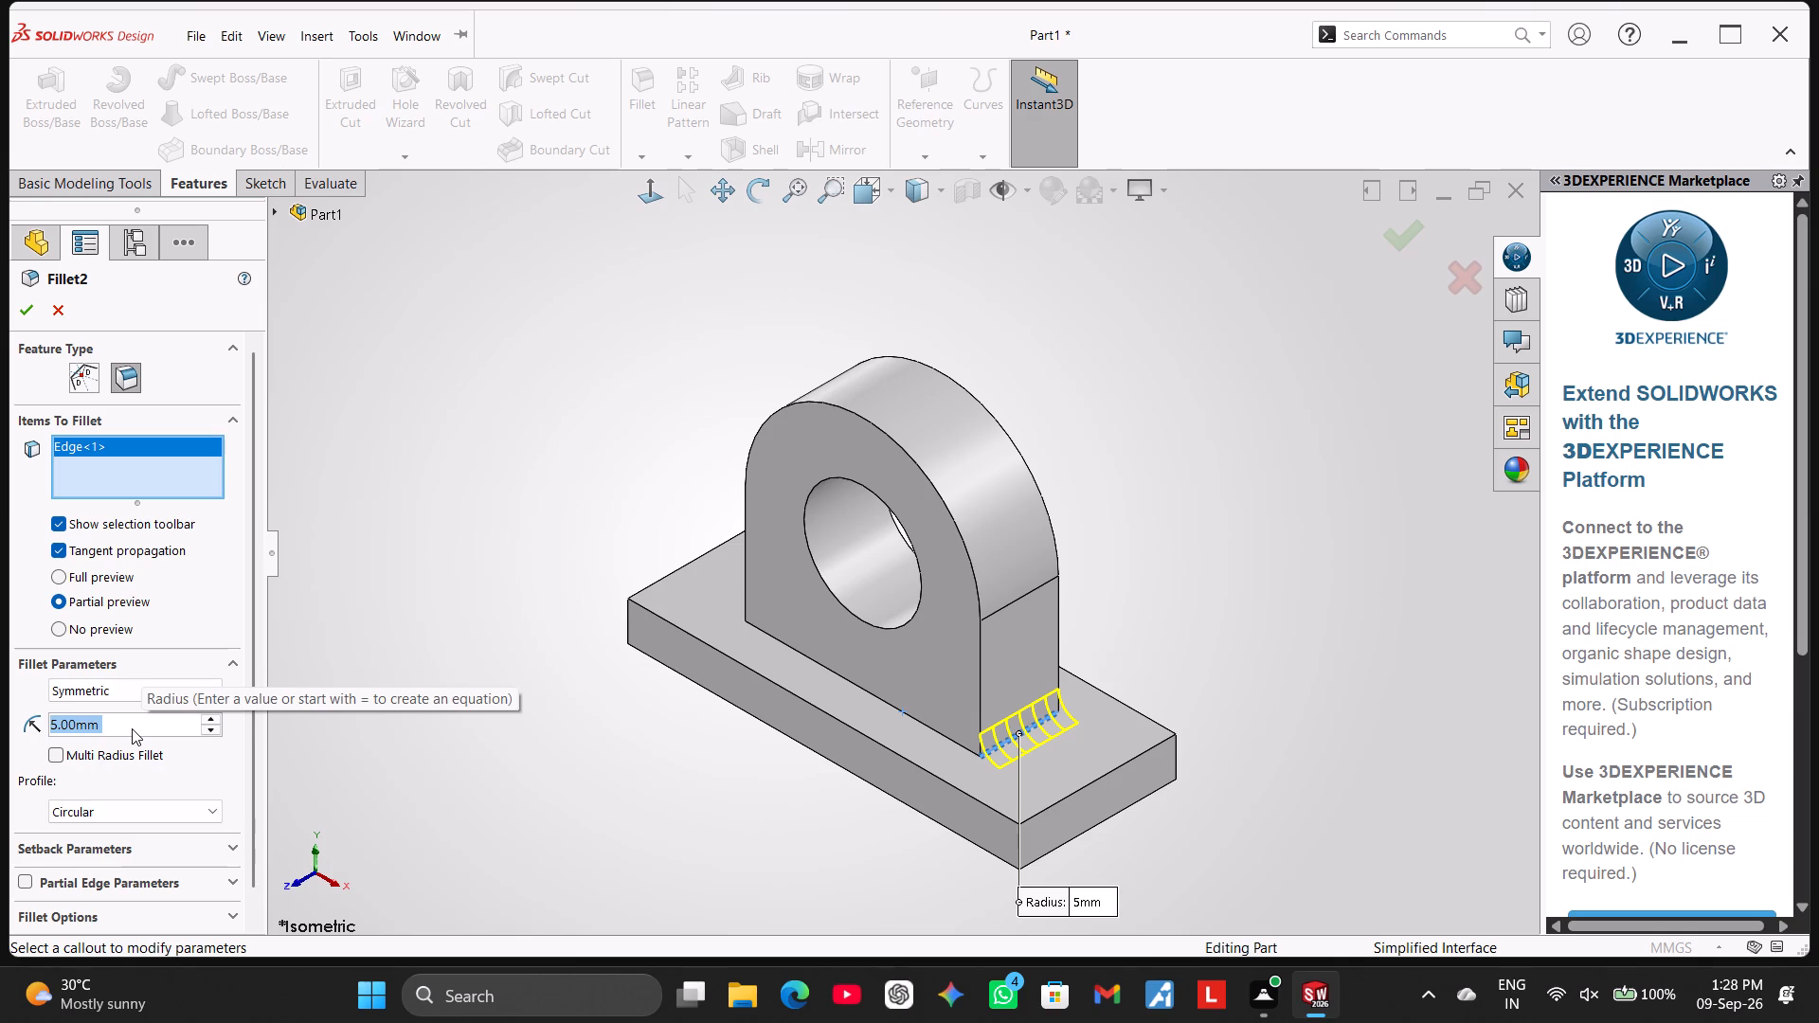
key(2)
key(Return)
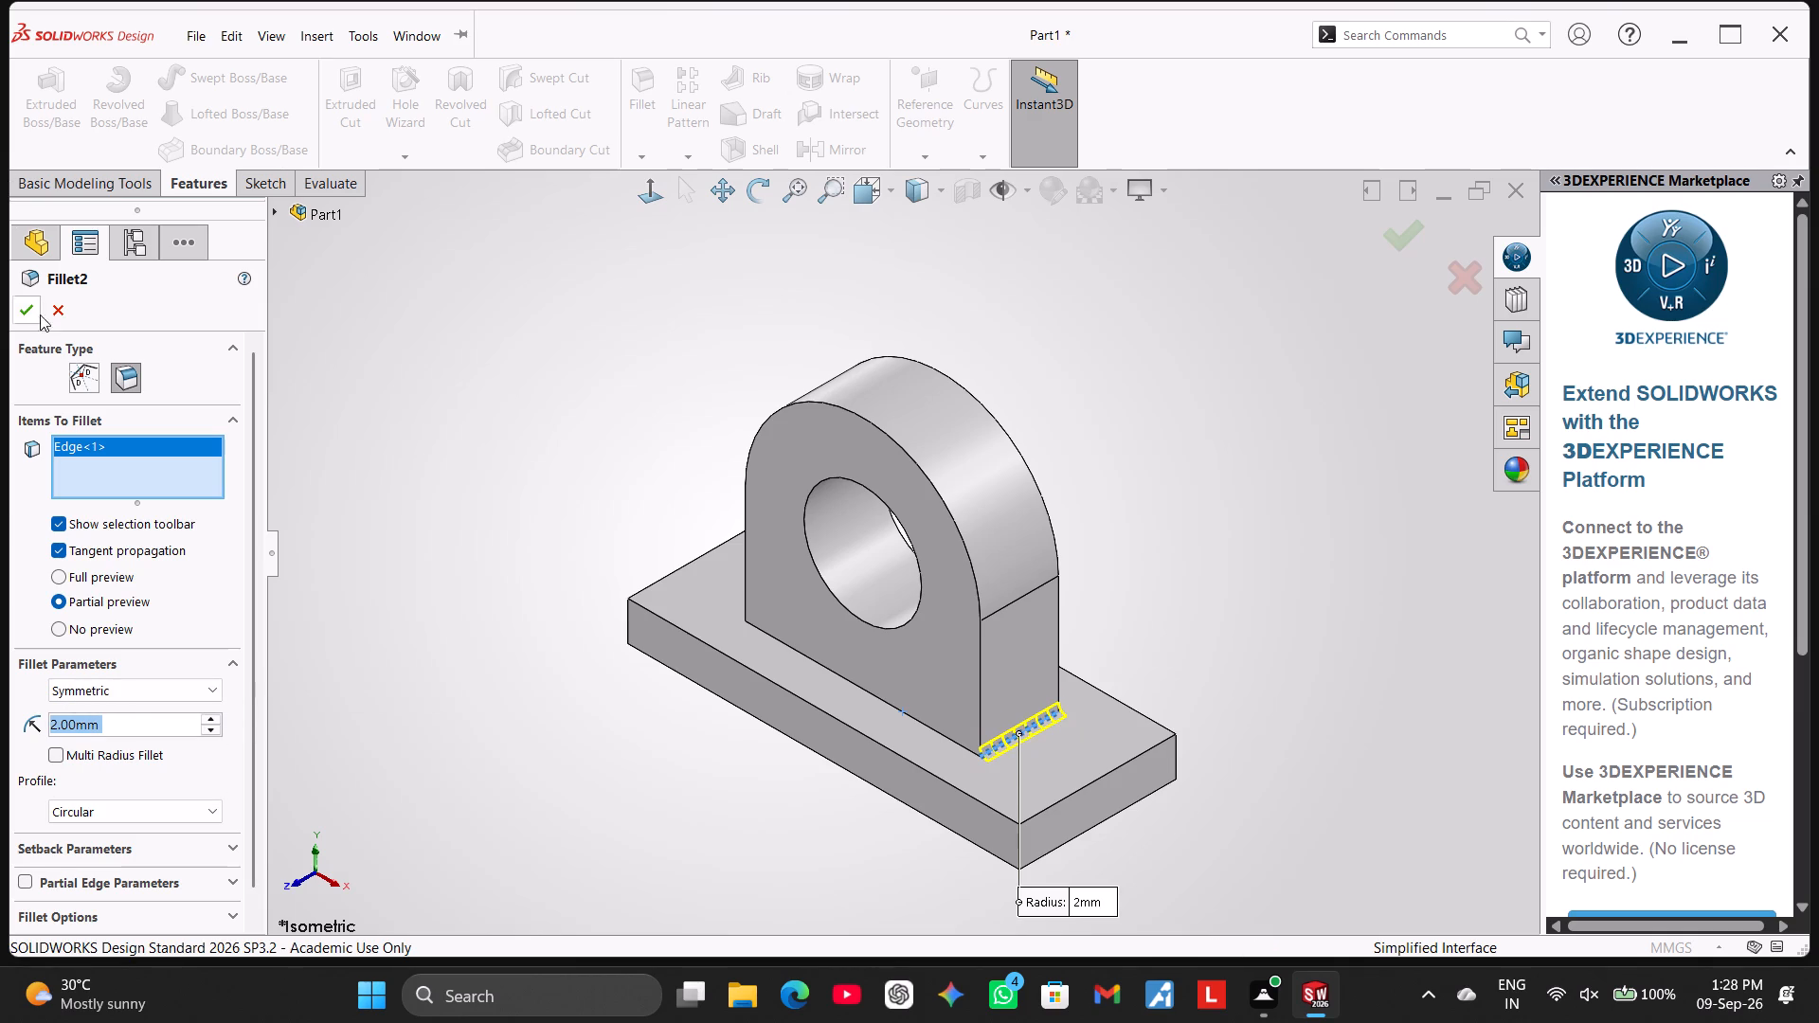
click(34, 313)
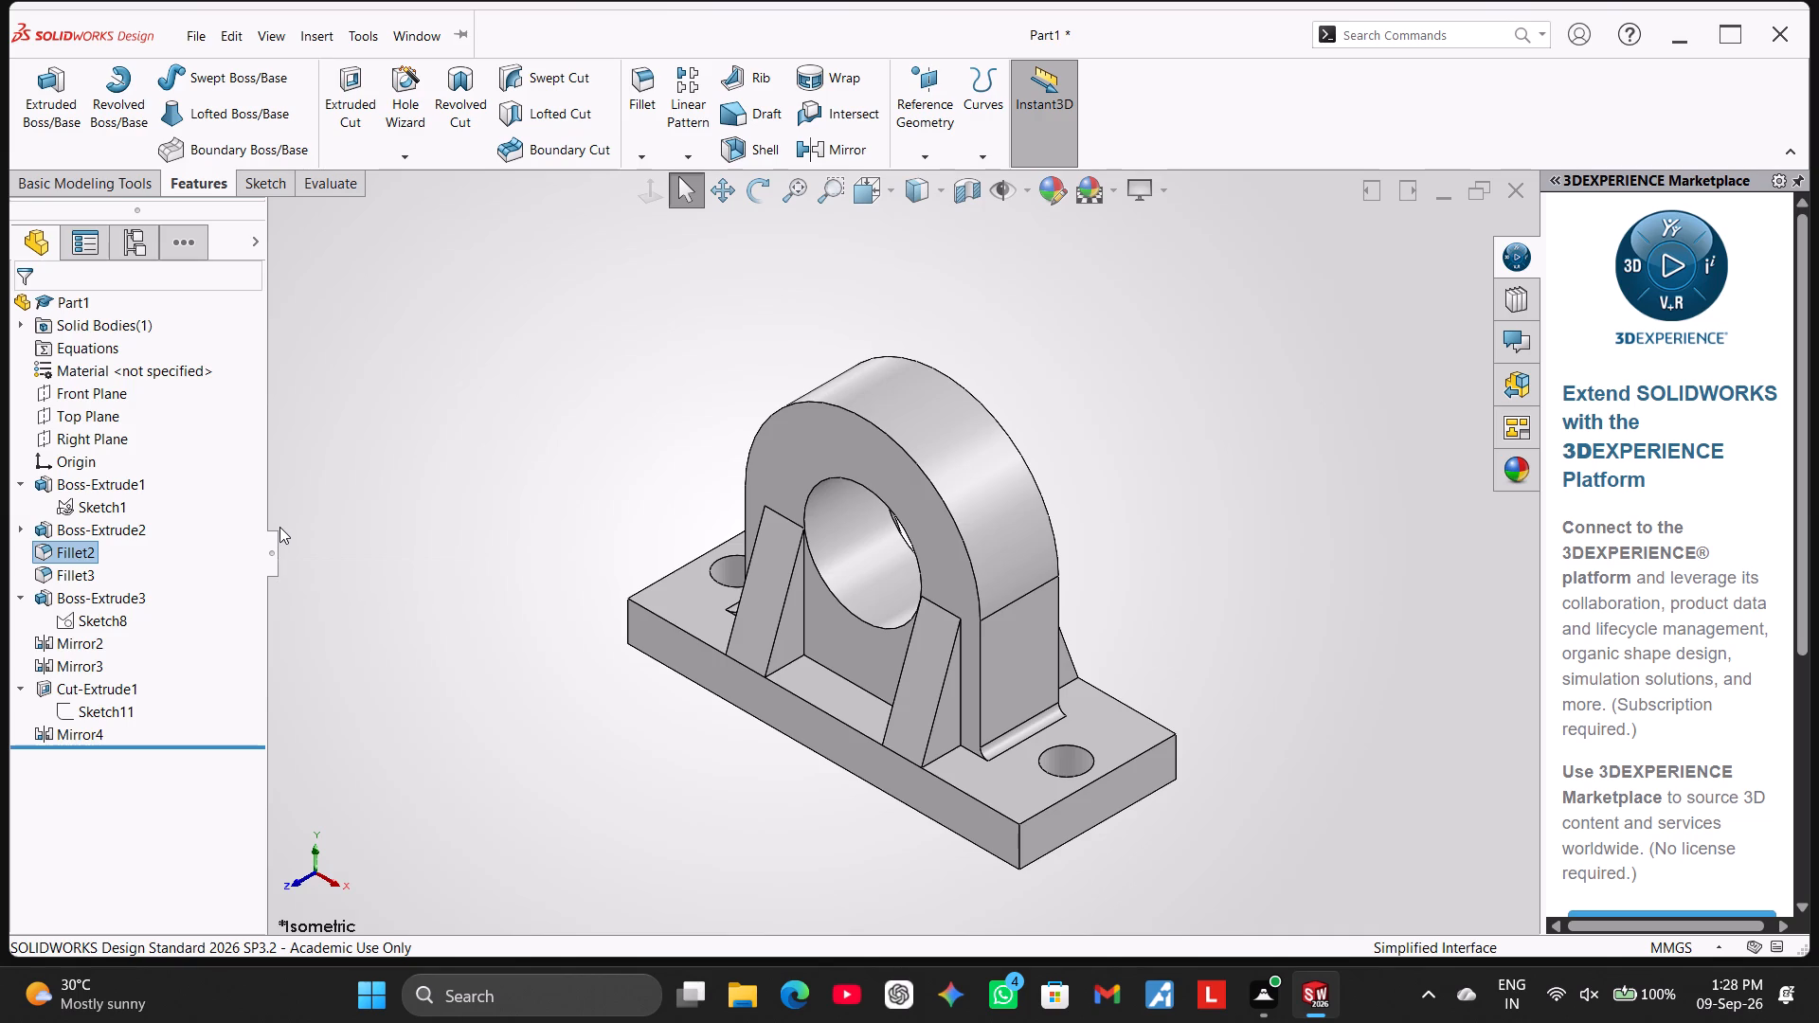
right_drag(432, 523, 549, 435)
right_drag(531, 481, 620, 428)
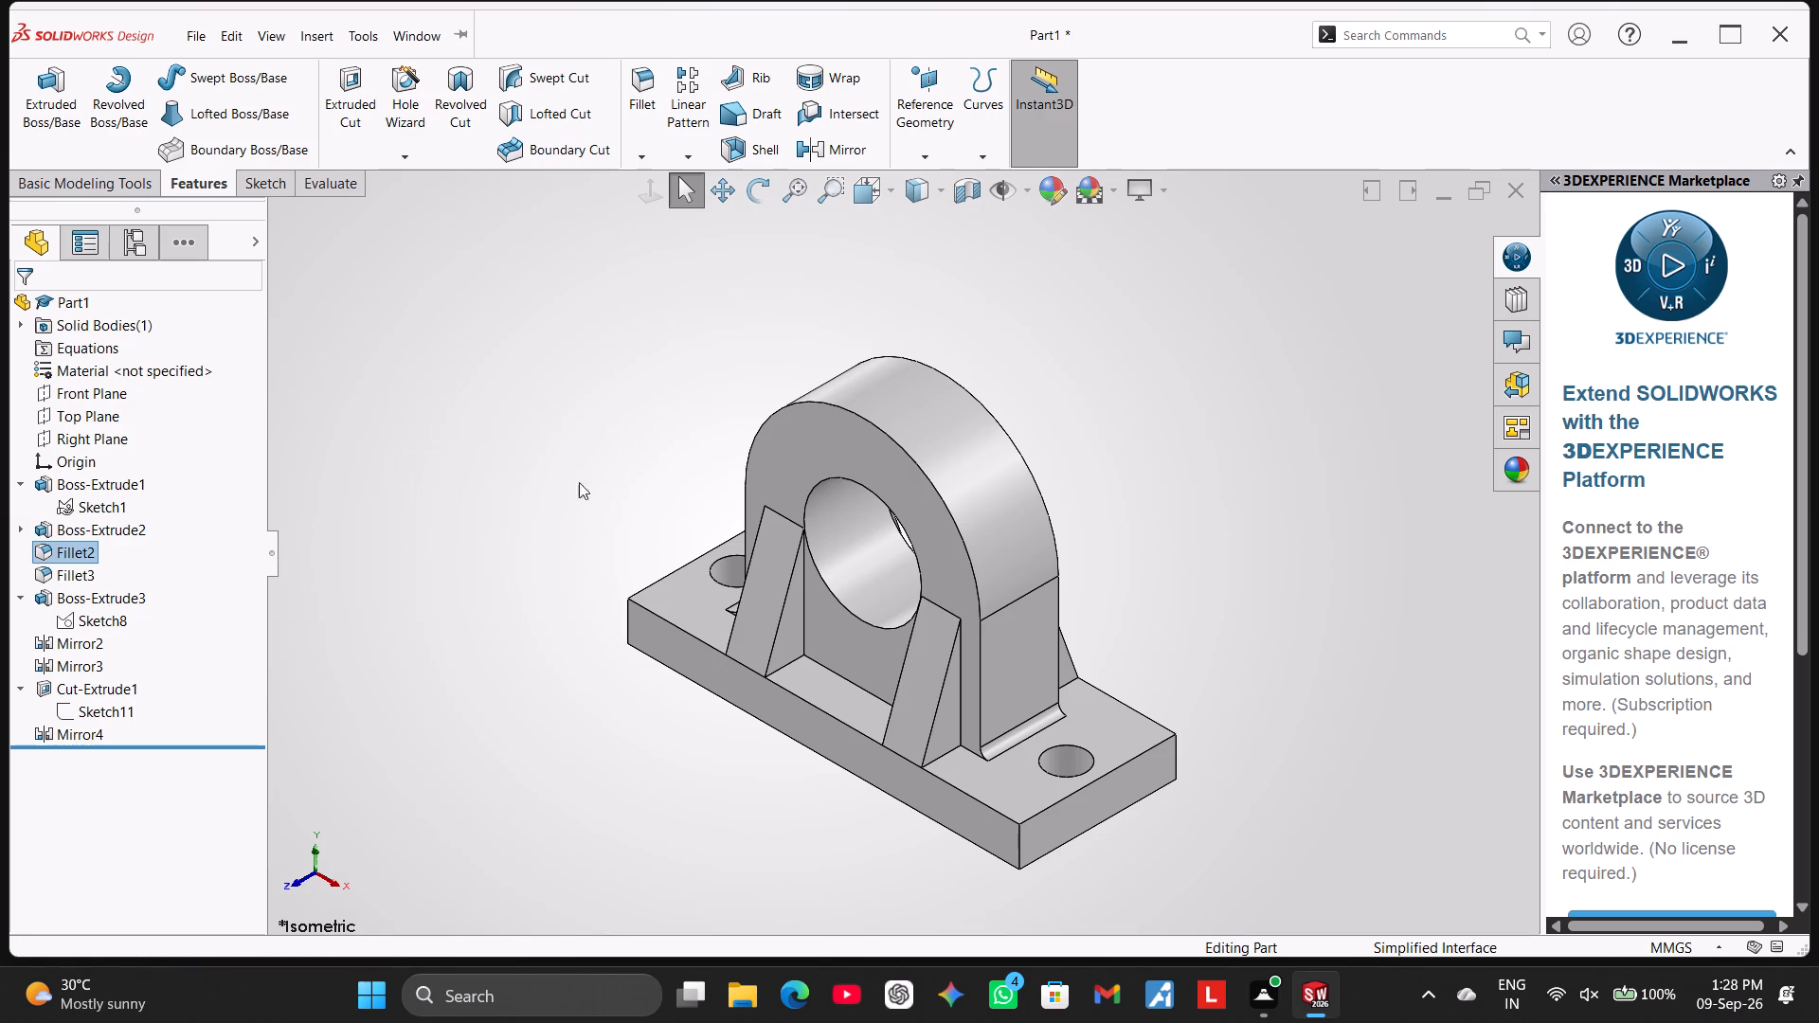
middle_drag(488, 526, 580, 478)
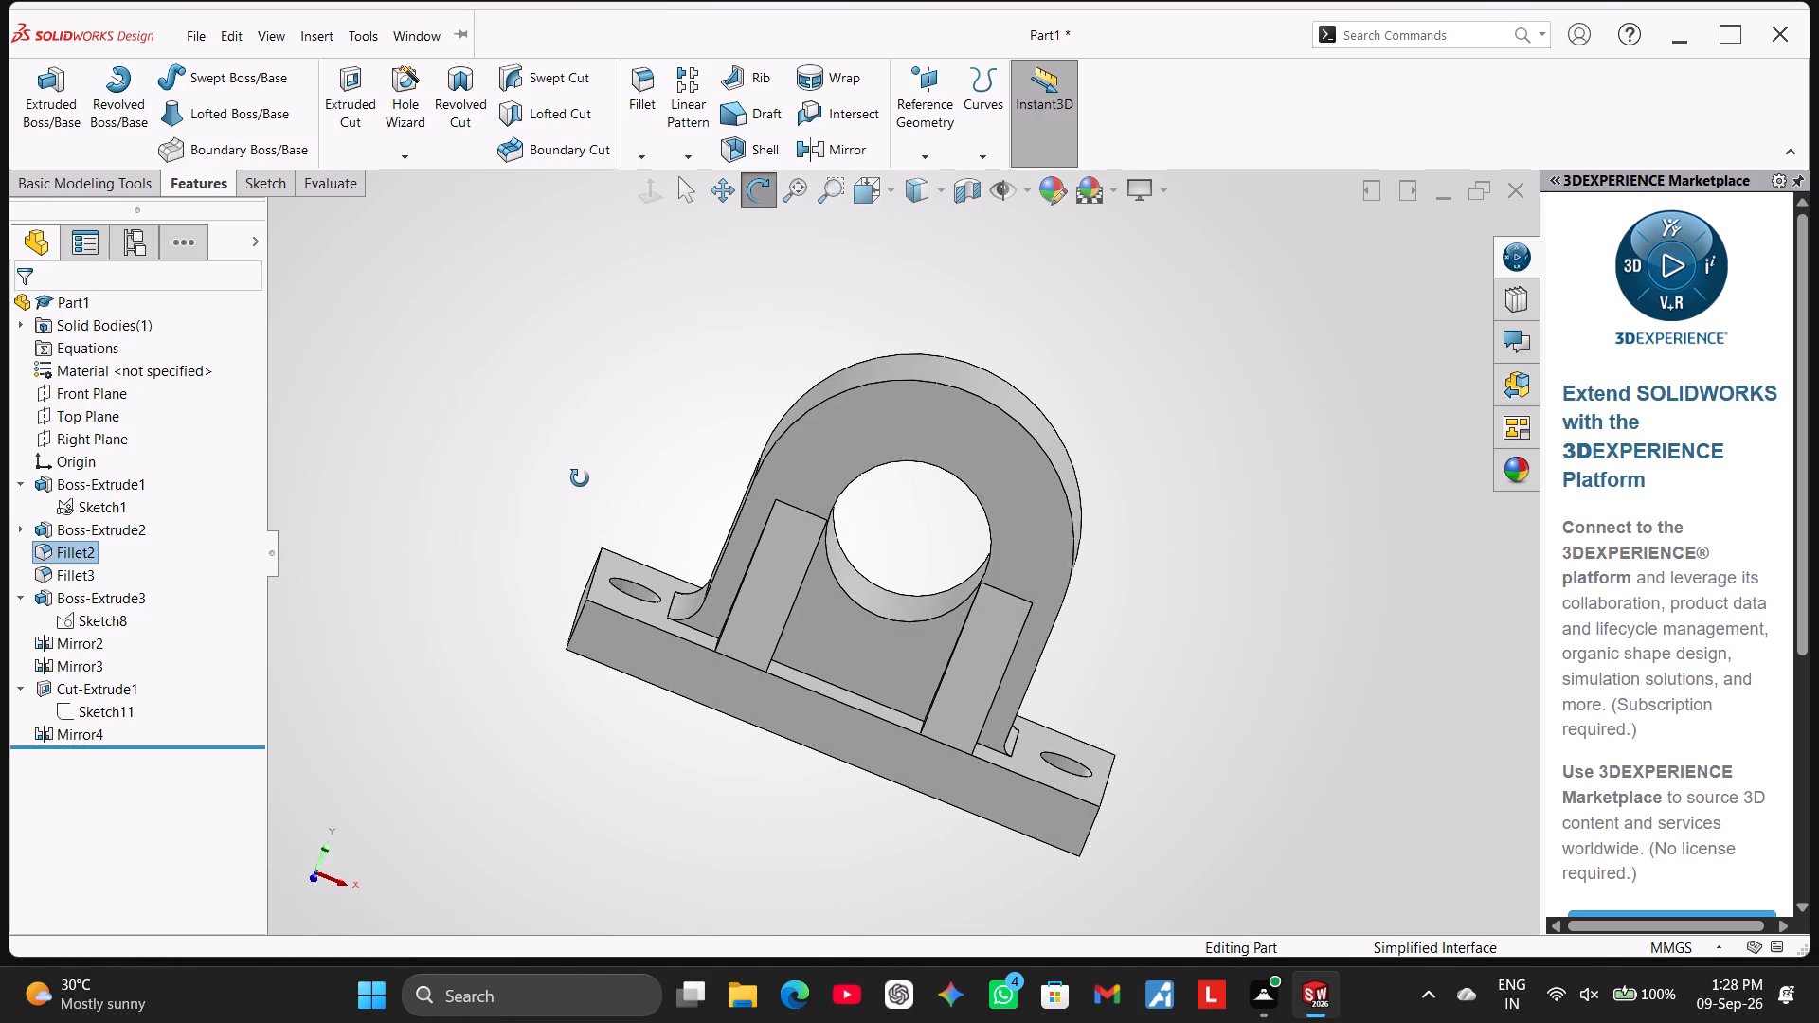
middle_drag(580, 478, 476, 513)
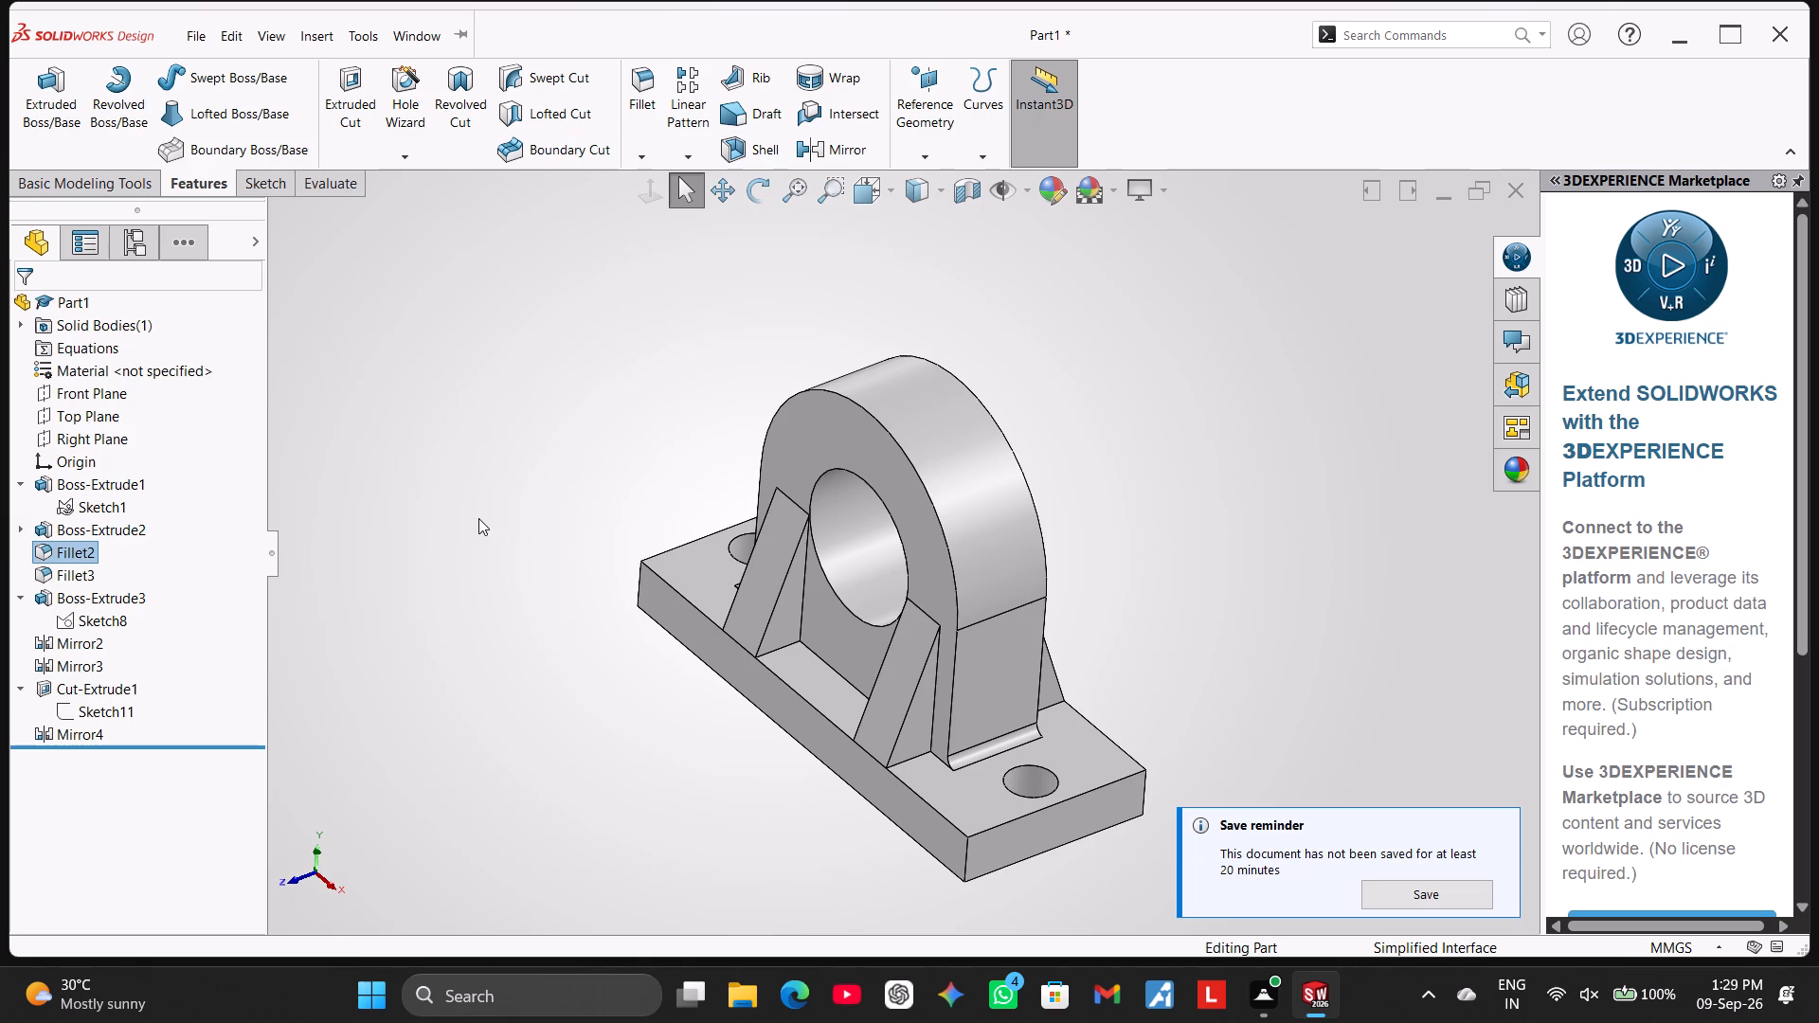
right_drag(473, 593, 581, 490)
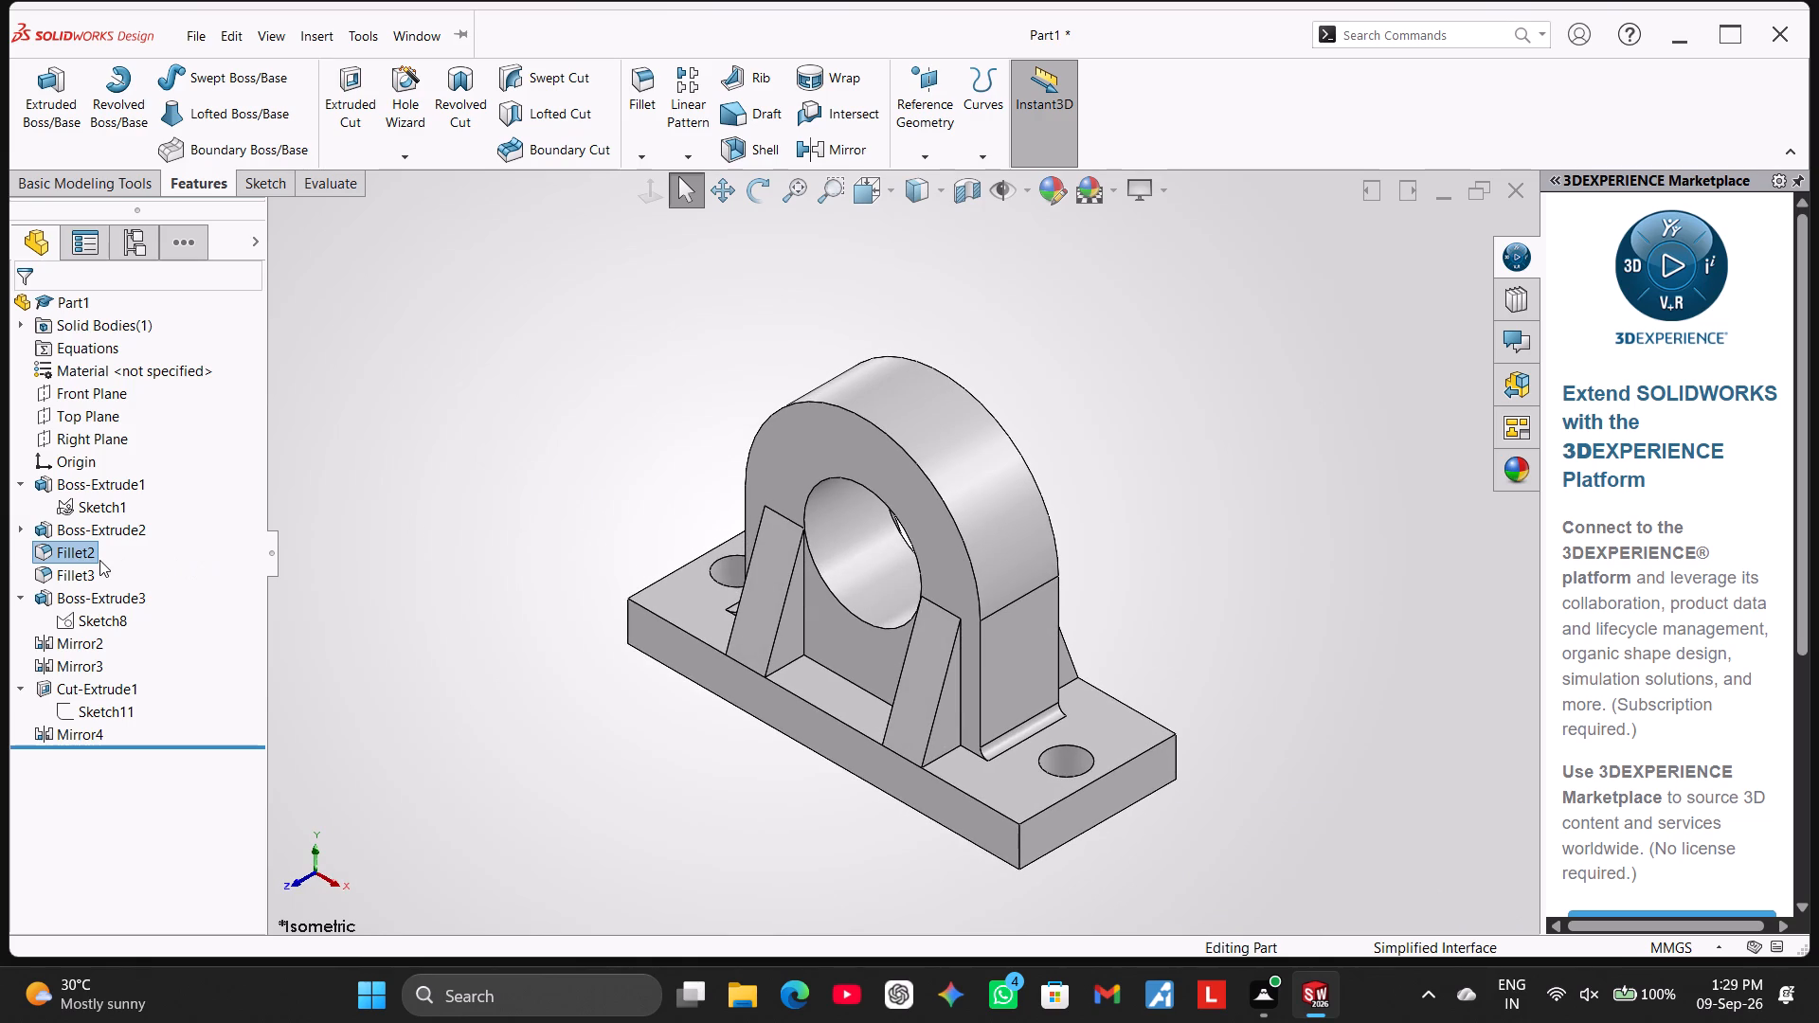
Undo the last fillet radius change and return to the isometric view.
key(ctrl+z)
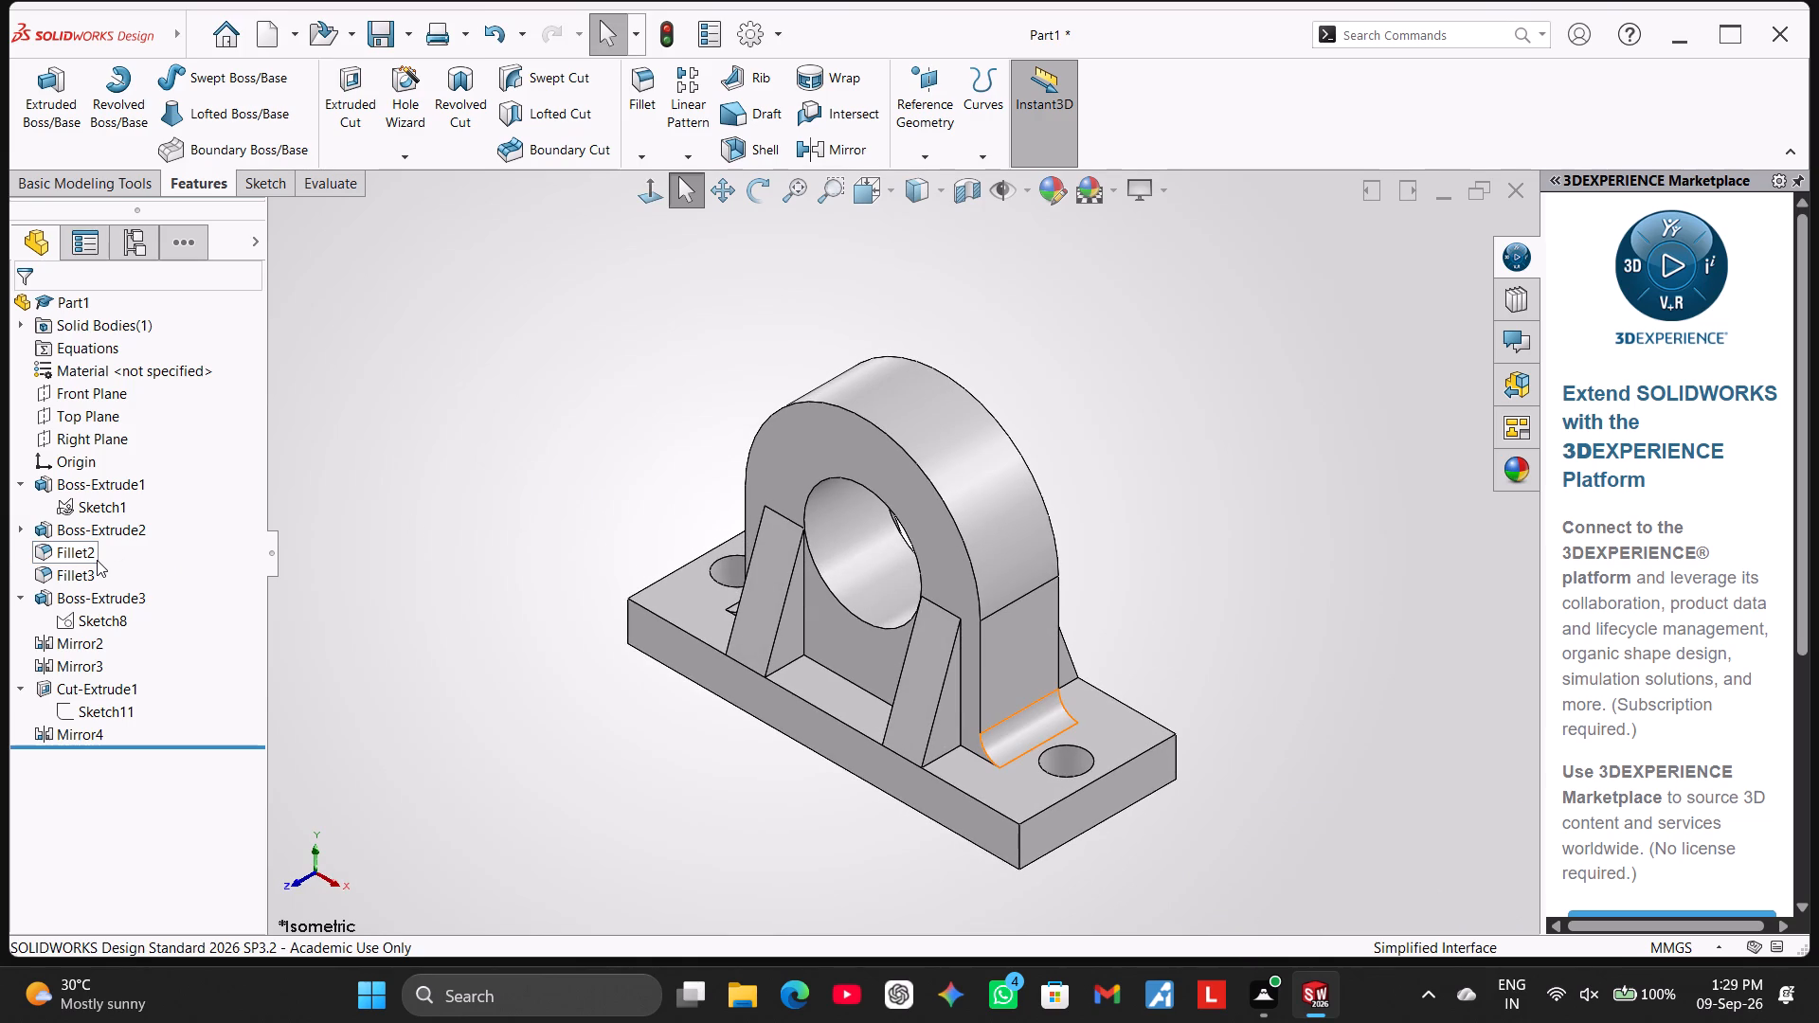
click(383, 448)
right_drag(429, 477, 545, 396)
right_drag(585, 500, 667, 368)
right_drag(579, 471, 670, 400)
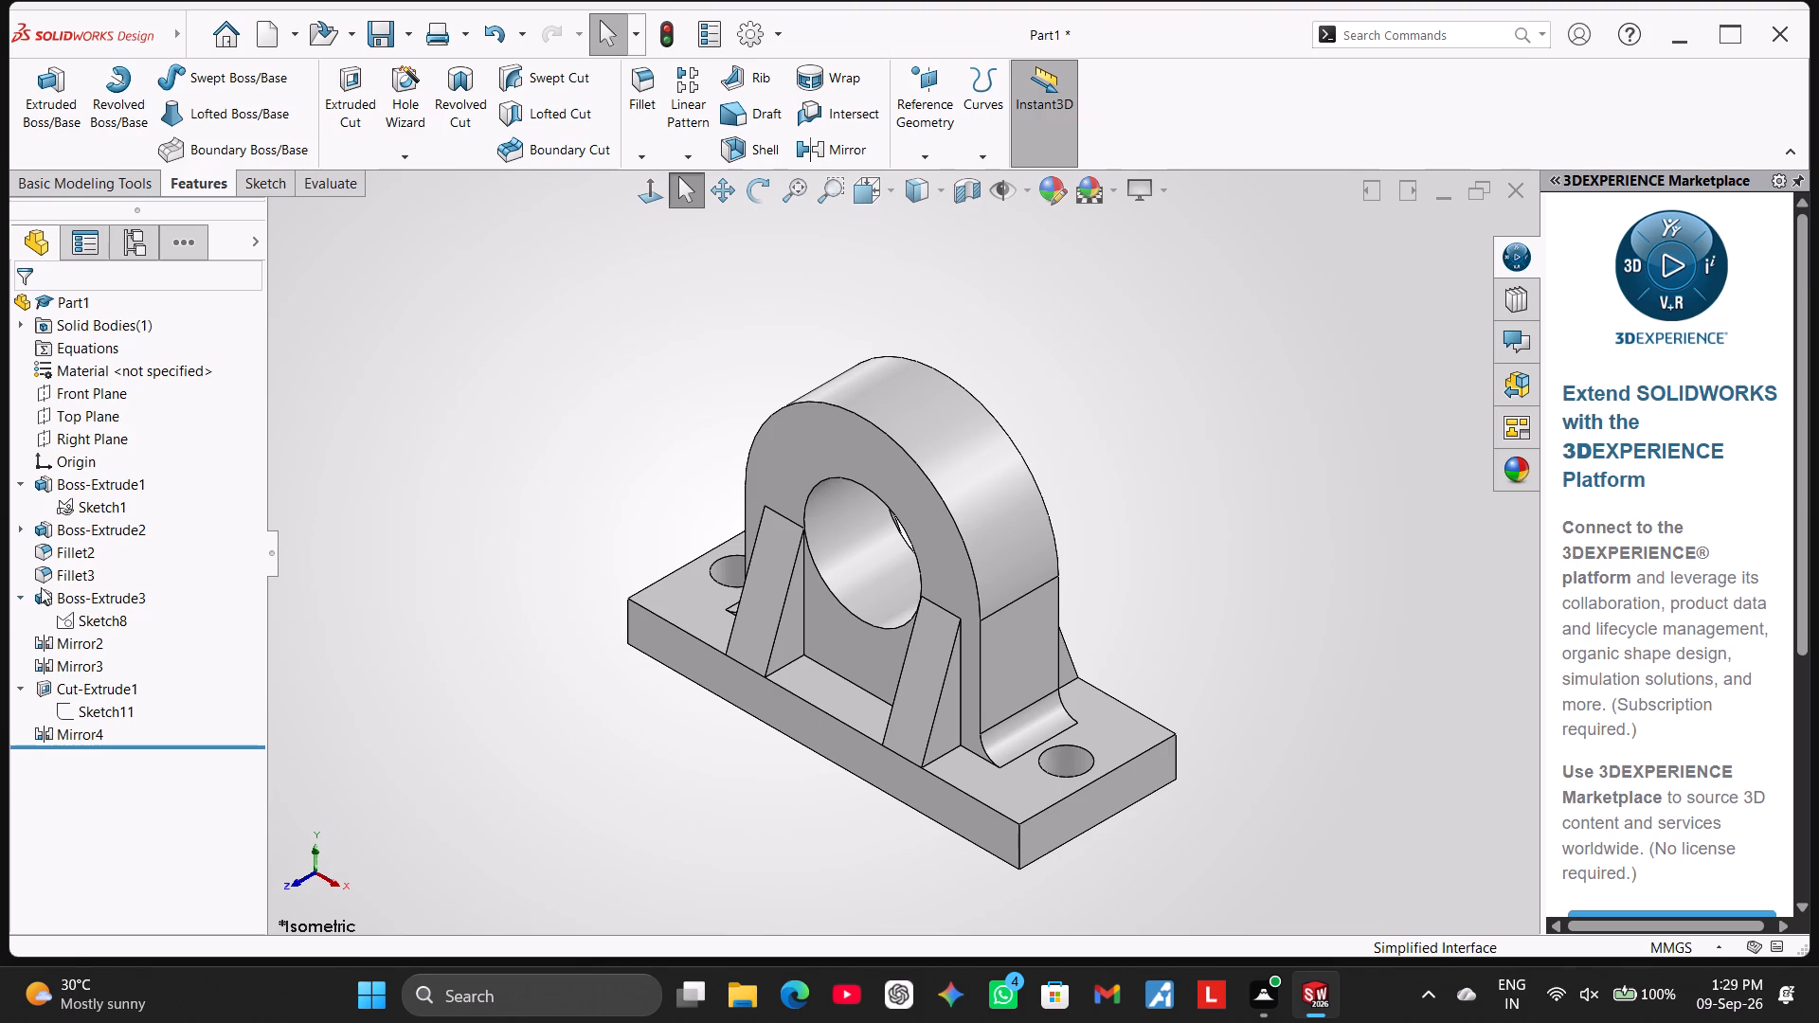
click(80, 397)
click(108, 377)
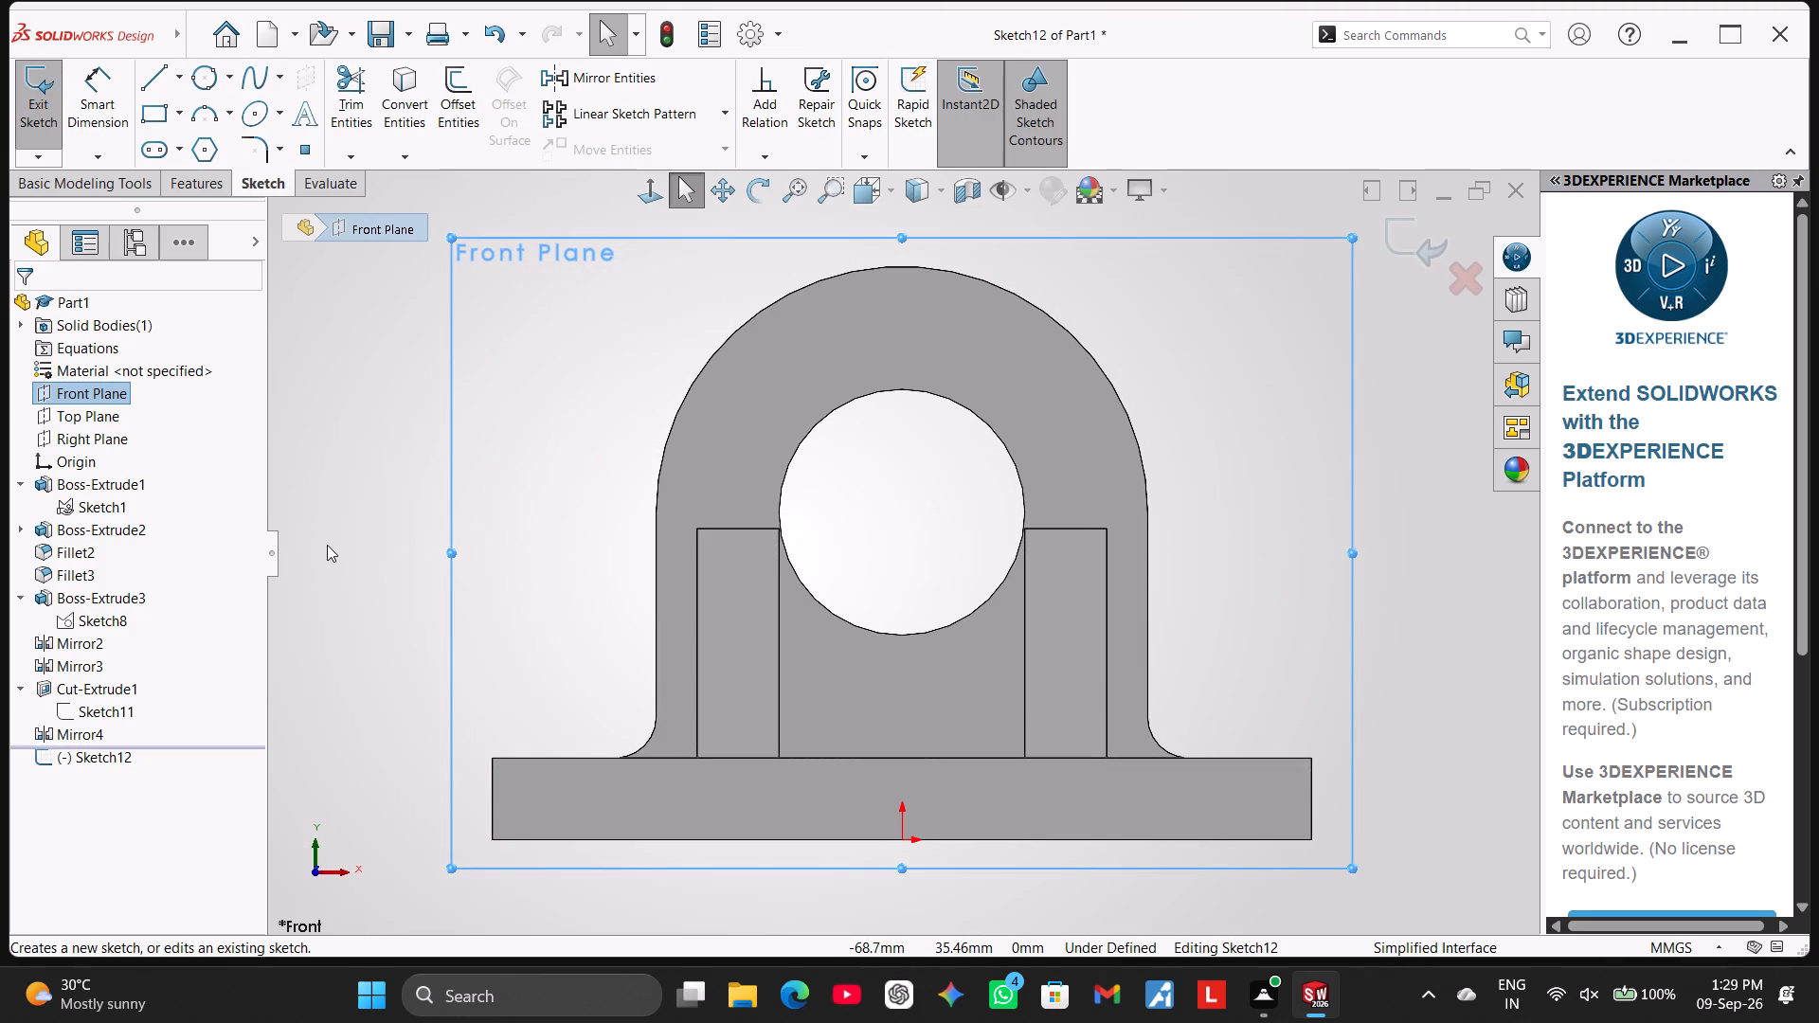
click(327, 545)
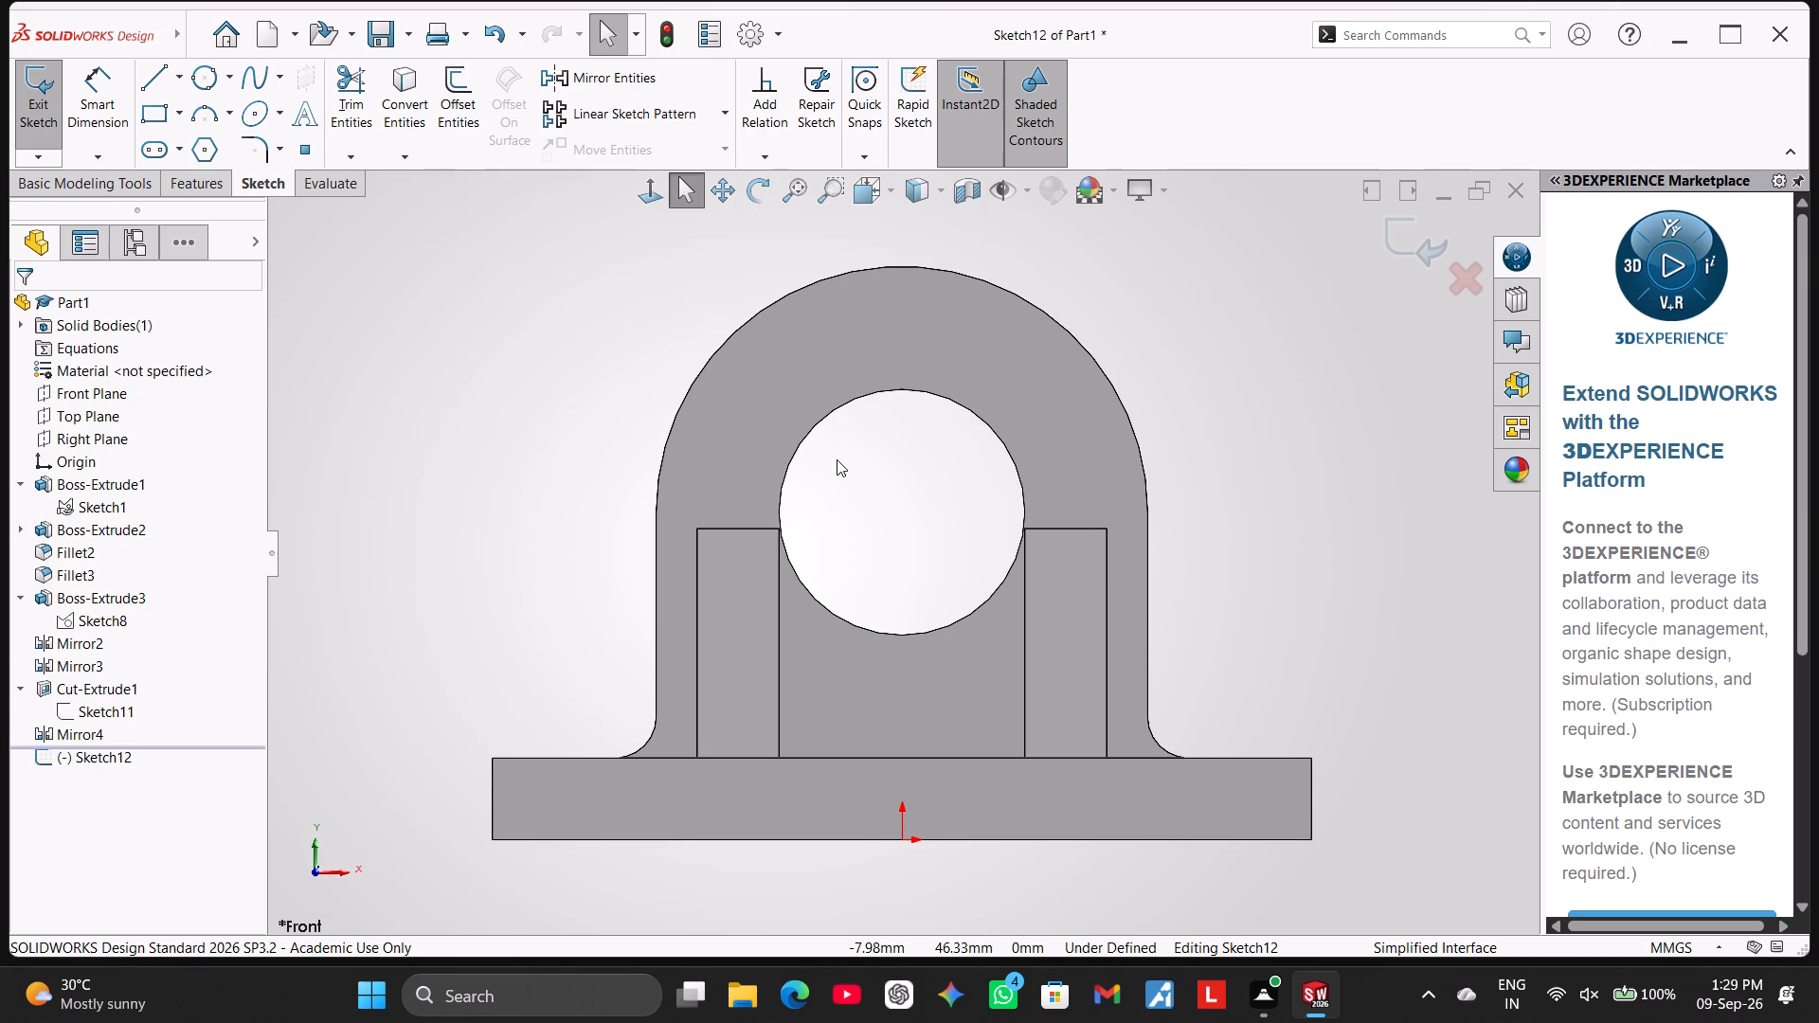
Show Sketch1, the bracket's front profile sketch, in the model and leave the open empty sketch.
click(111, 510)
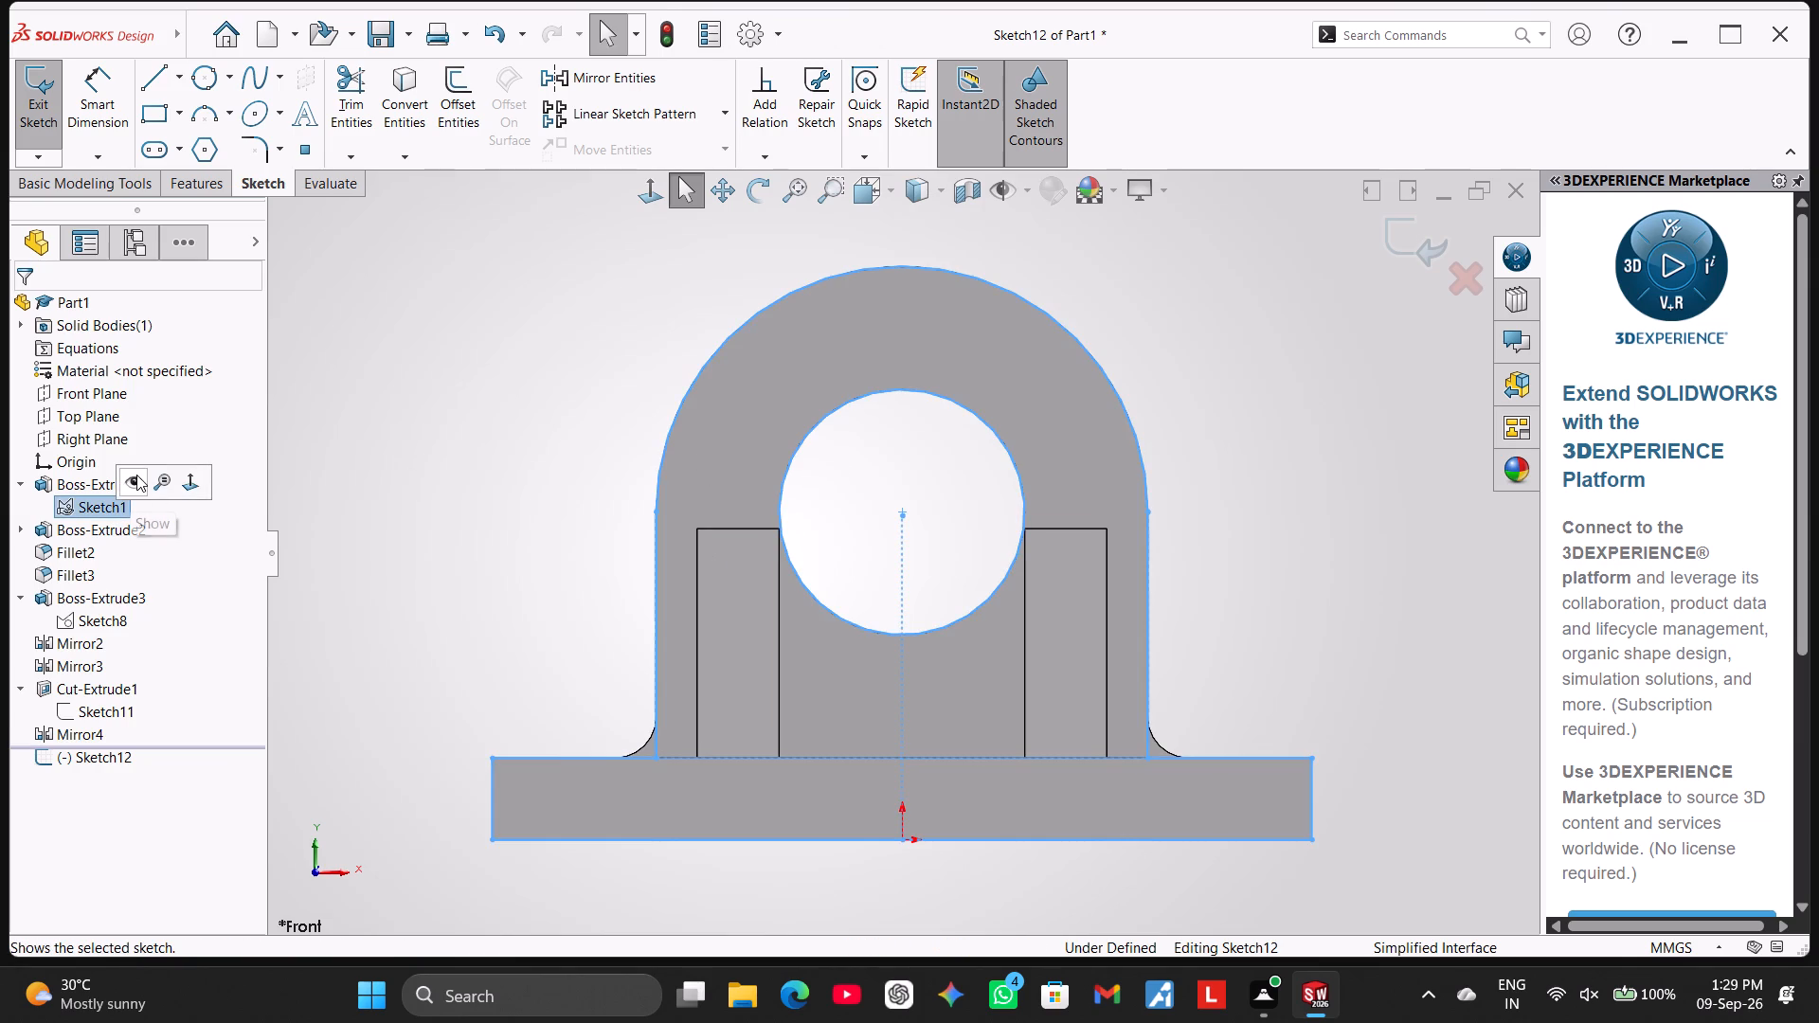
click(135, 478)
click(25, 104)
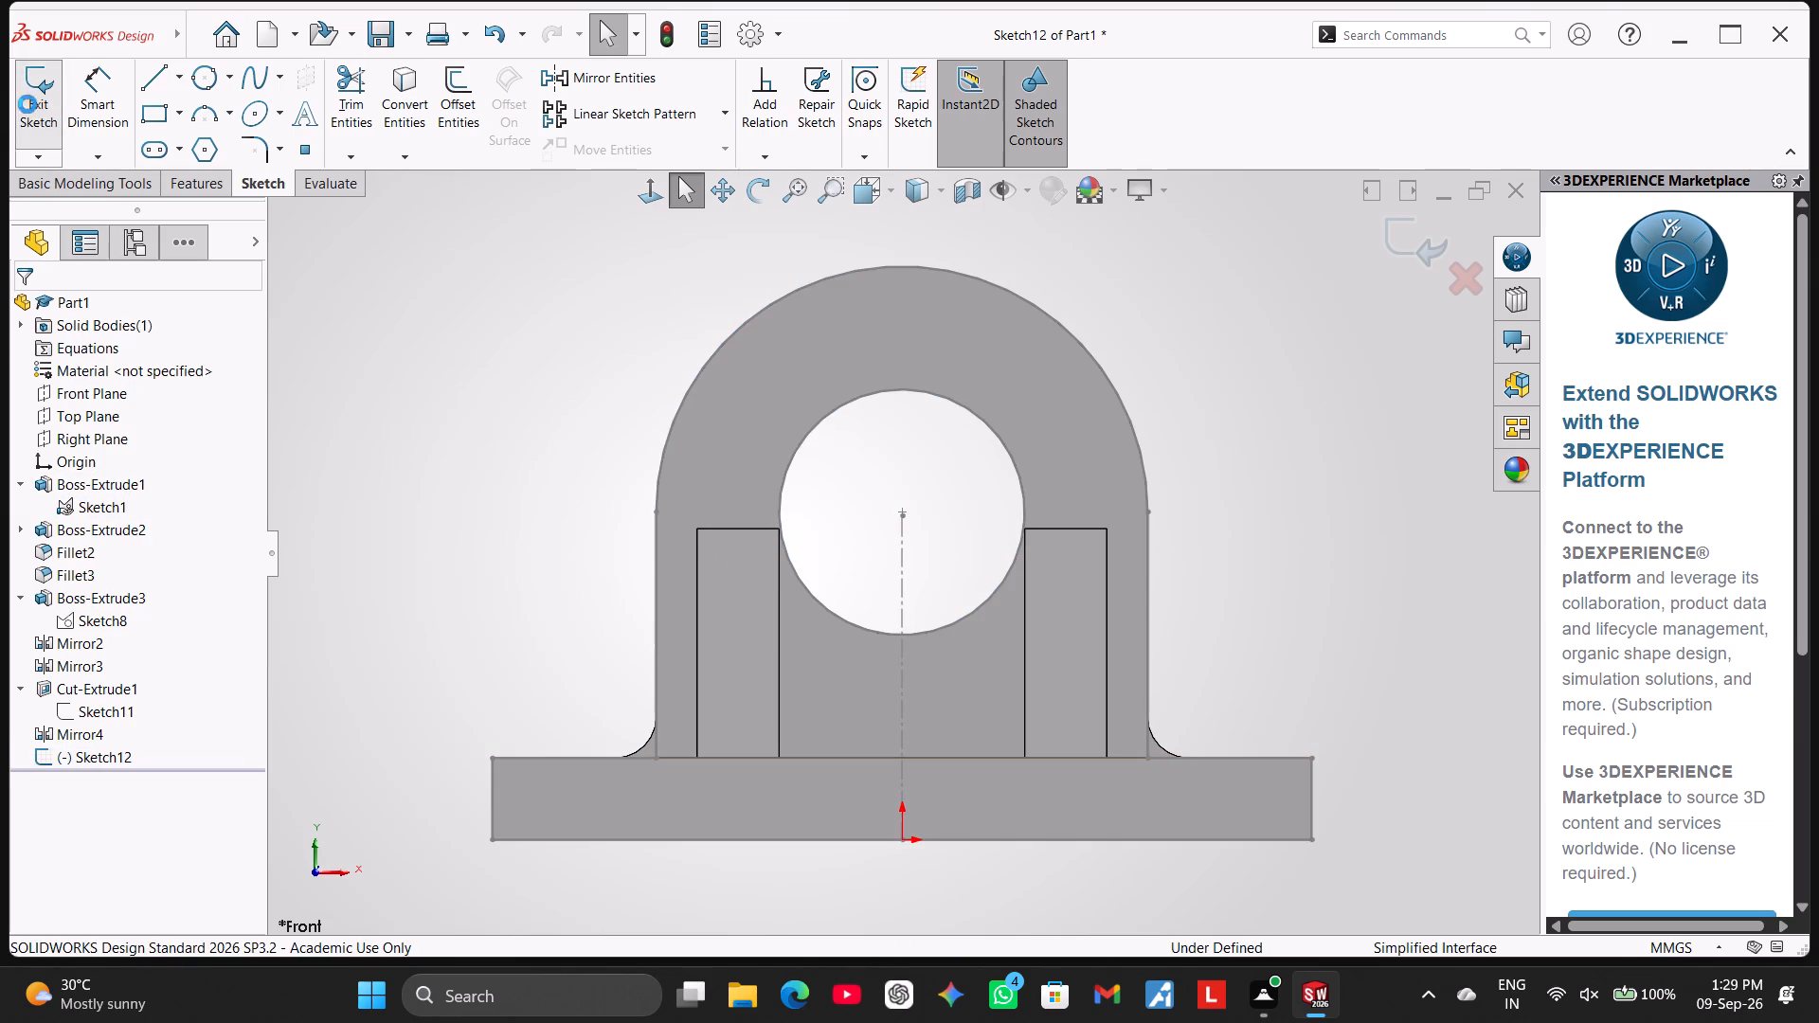
Open Sketch1 to review the dimensions of the base and upright profile, then return to the isometric model.
click(116, 501)
click(135, 446)
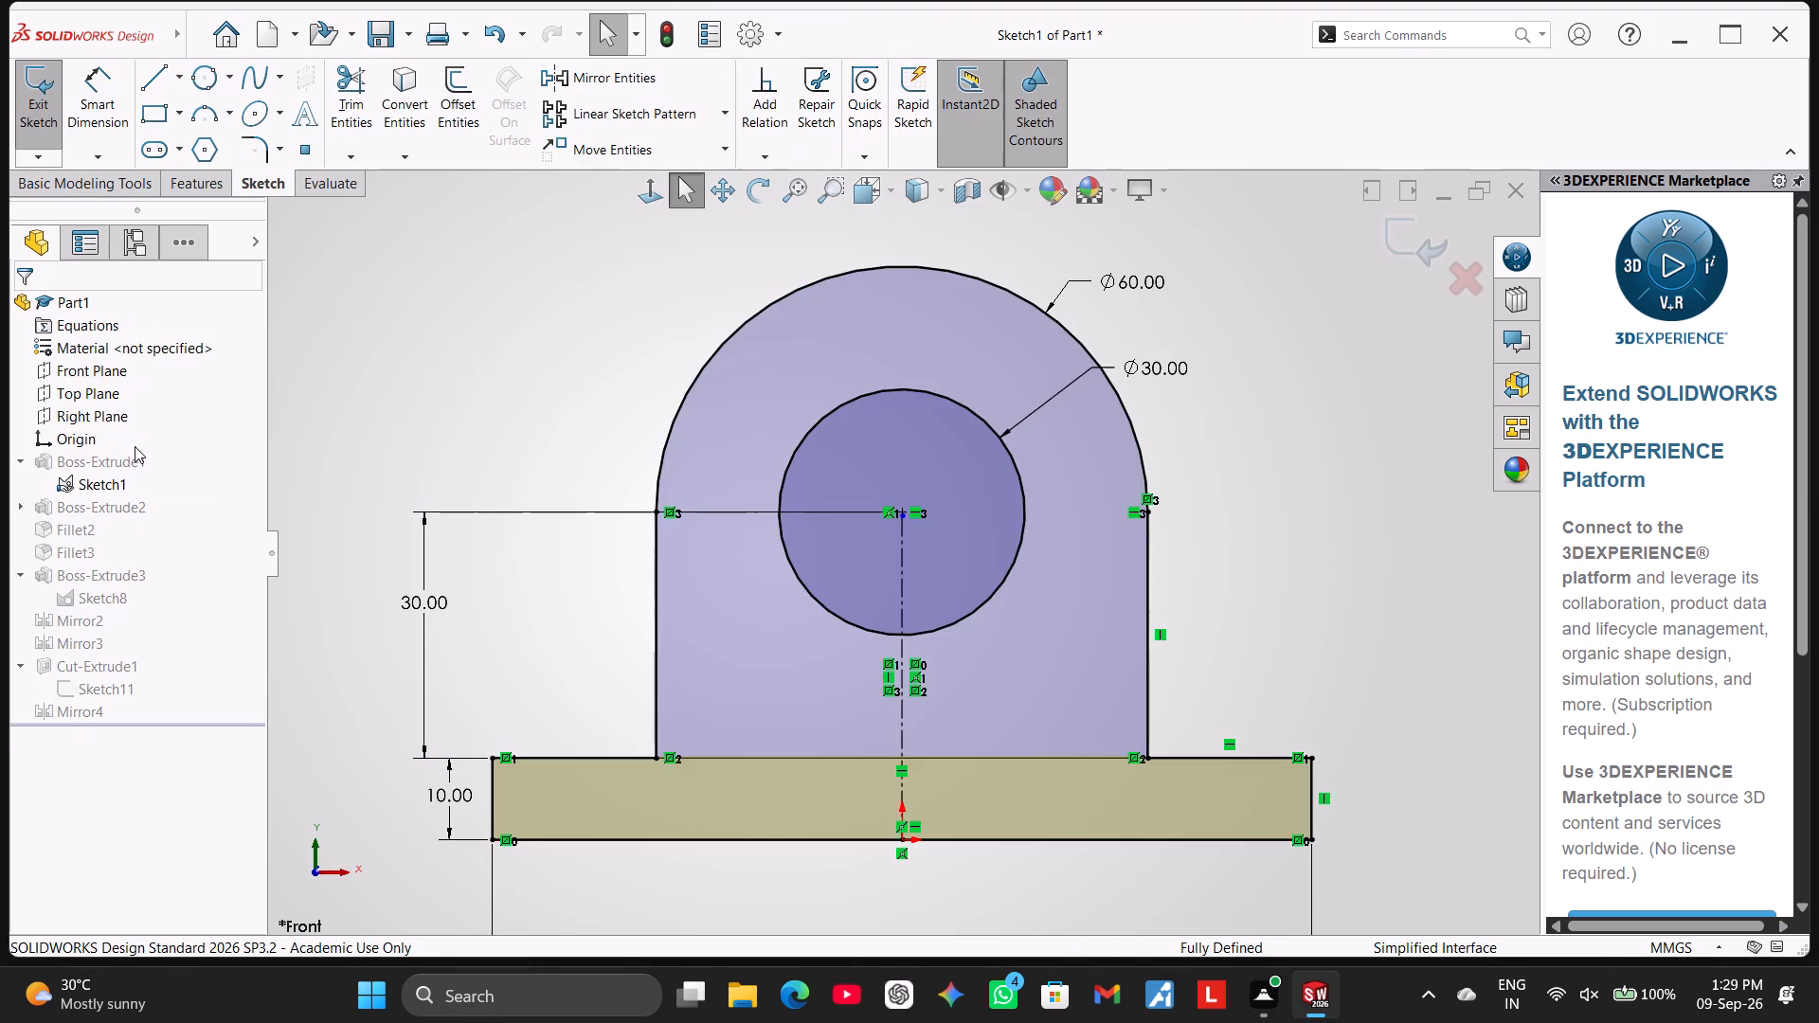
click(1353, 433)
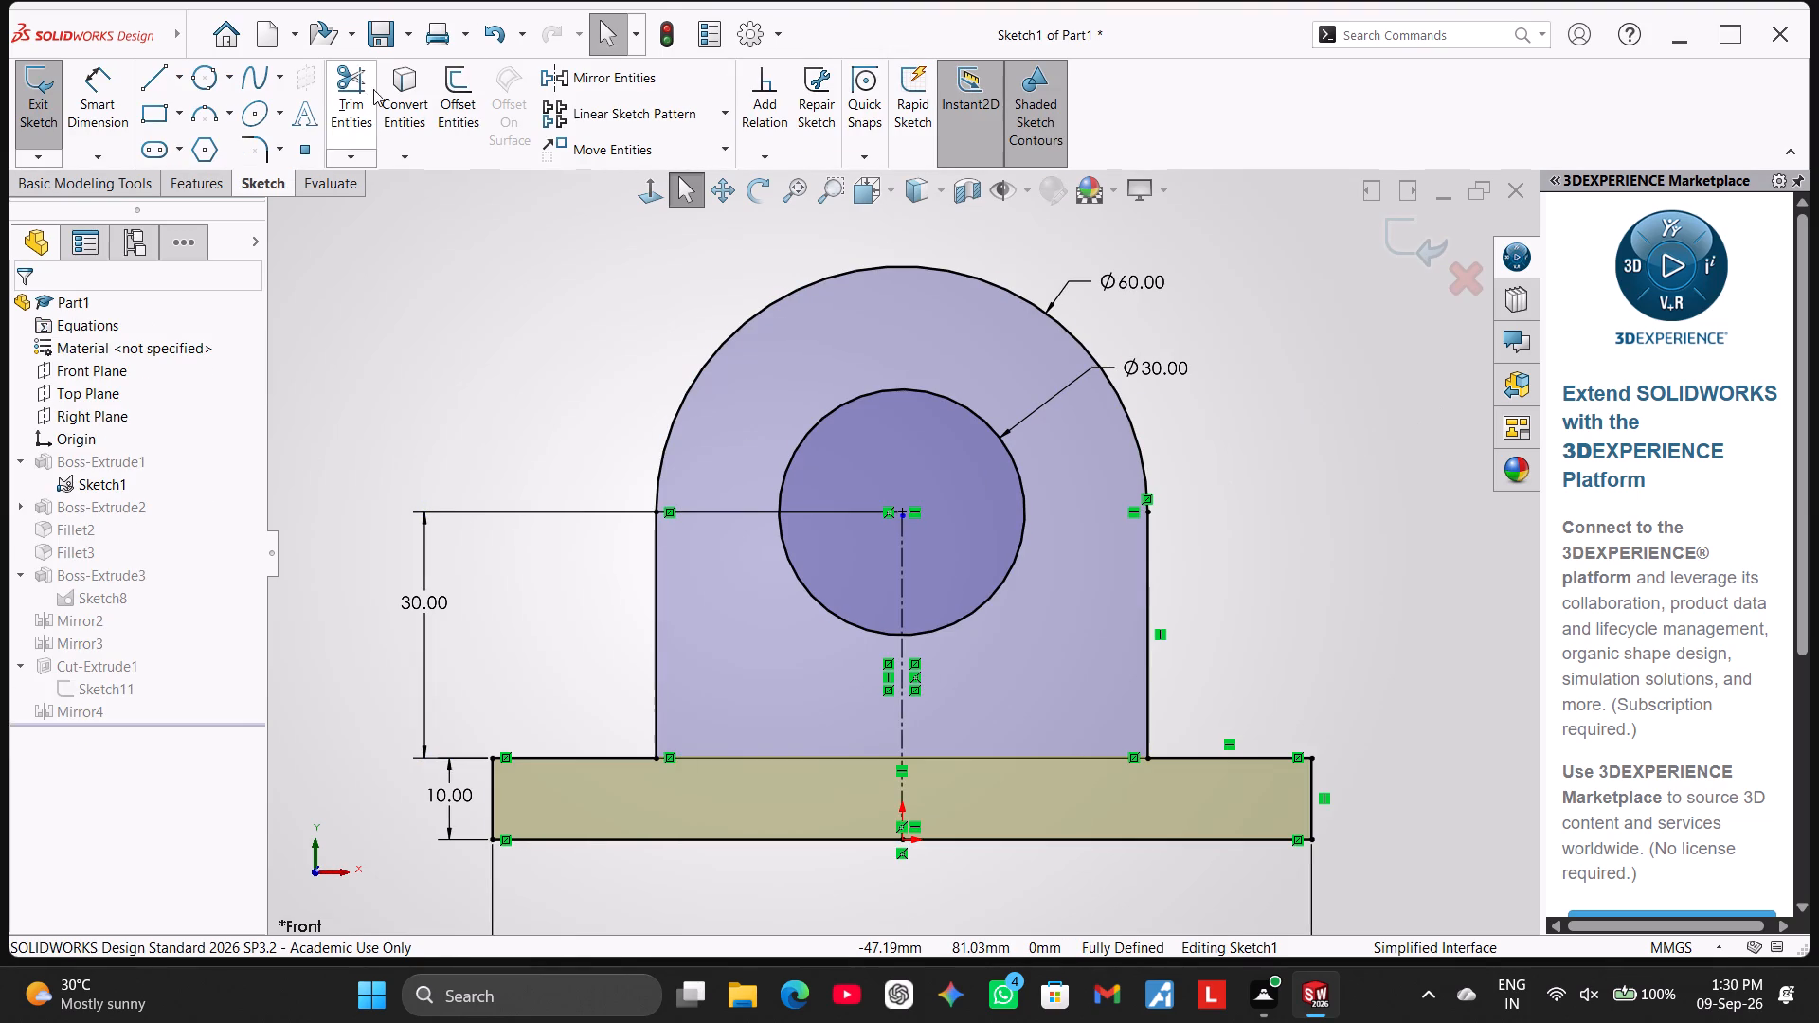
click(24, 97)
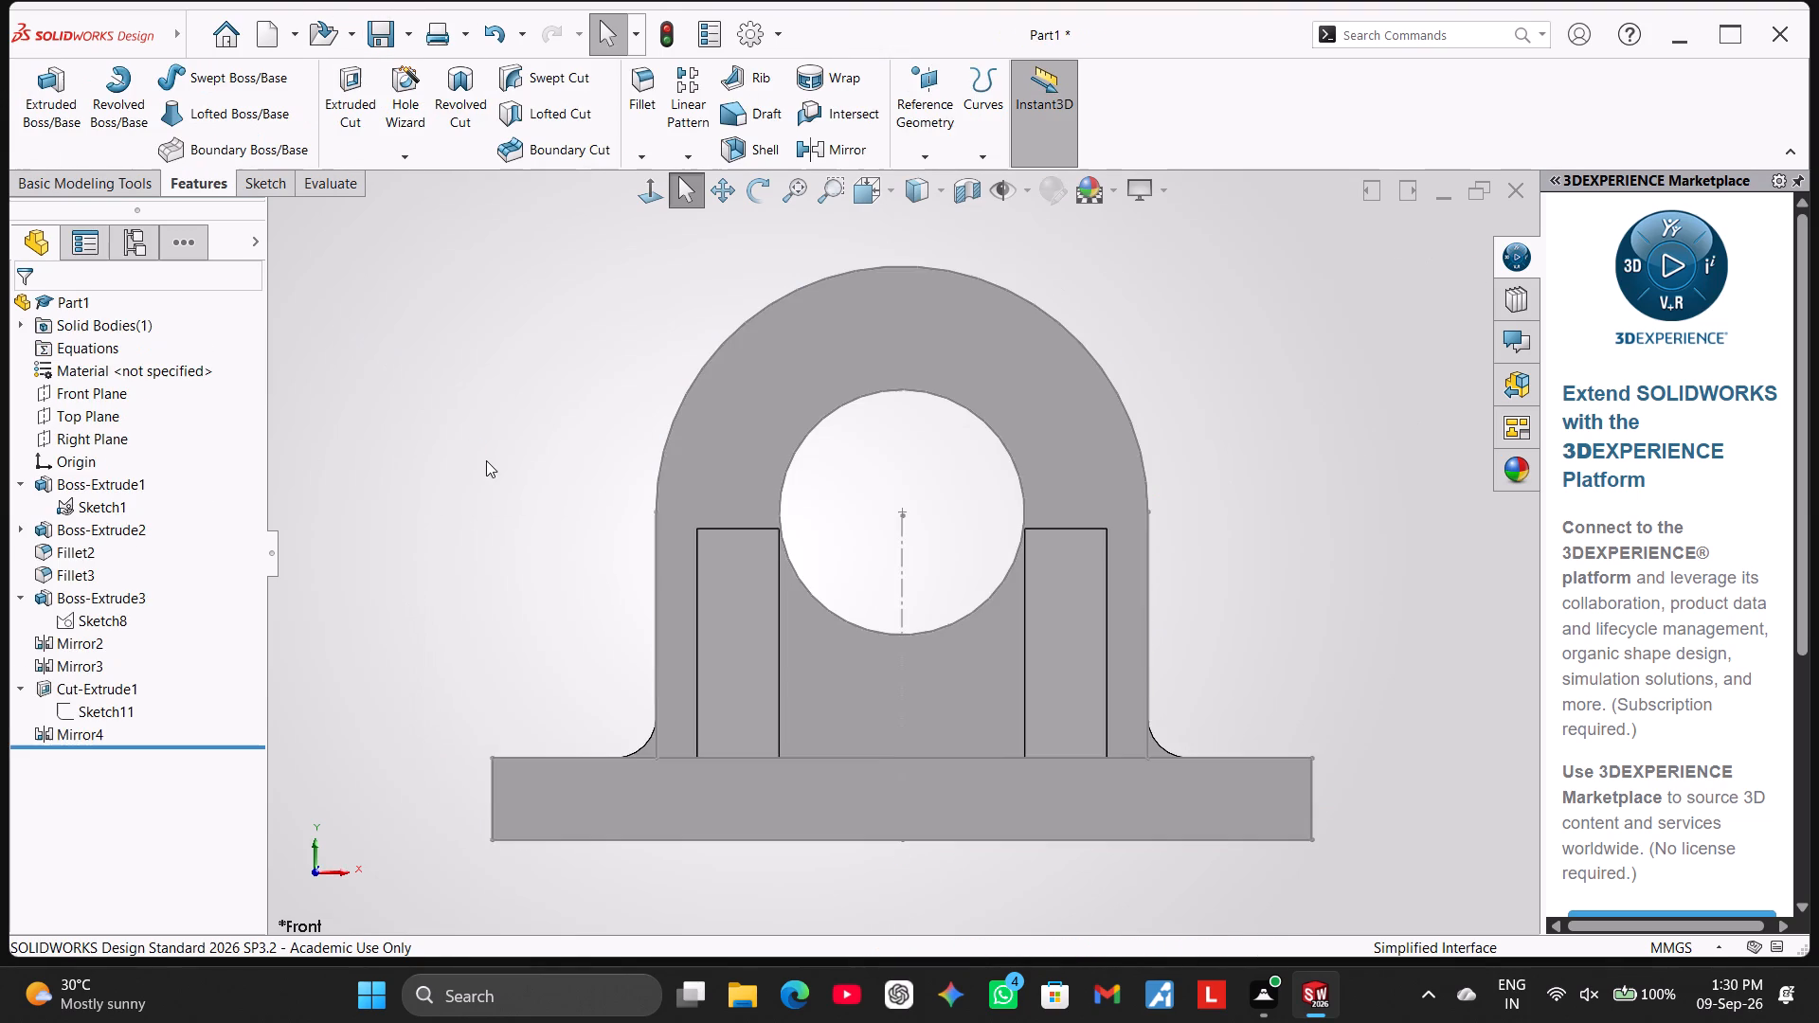
right_drag(485, 460, 711, 284)
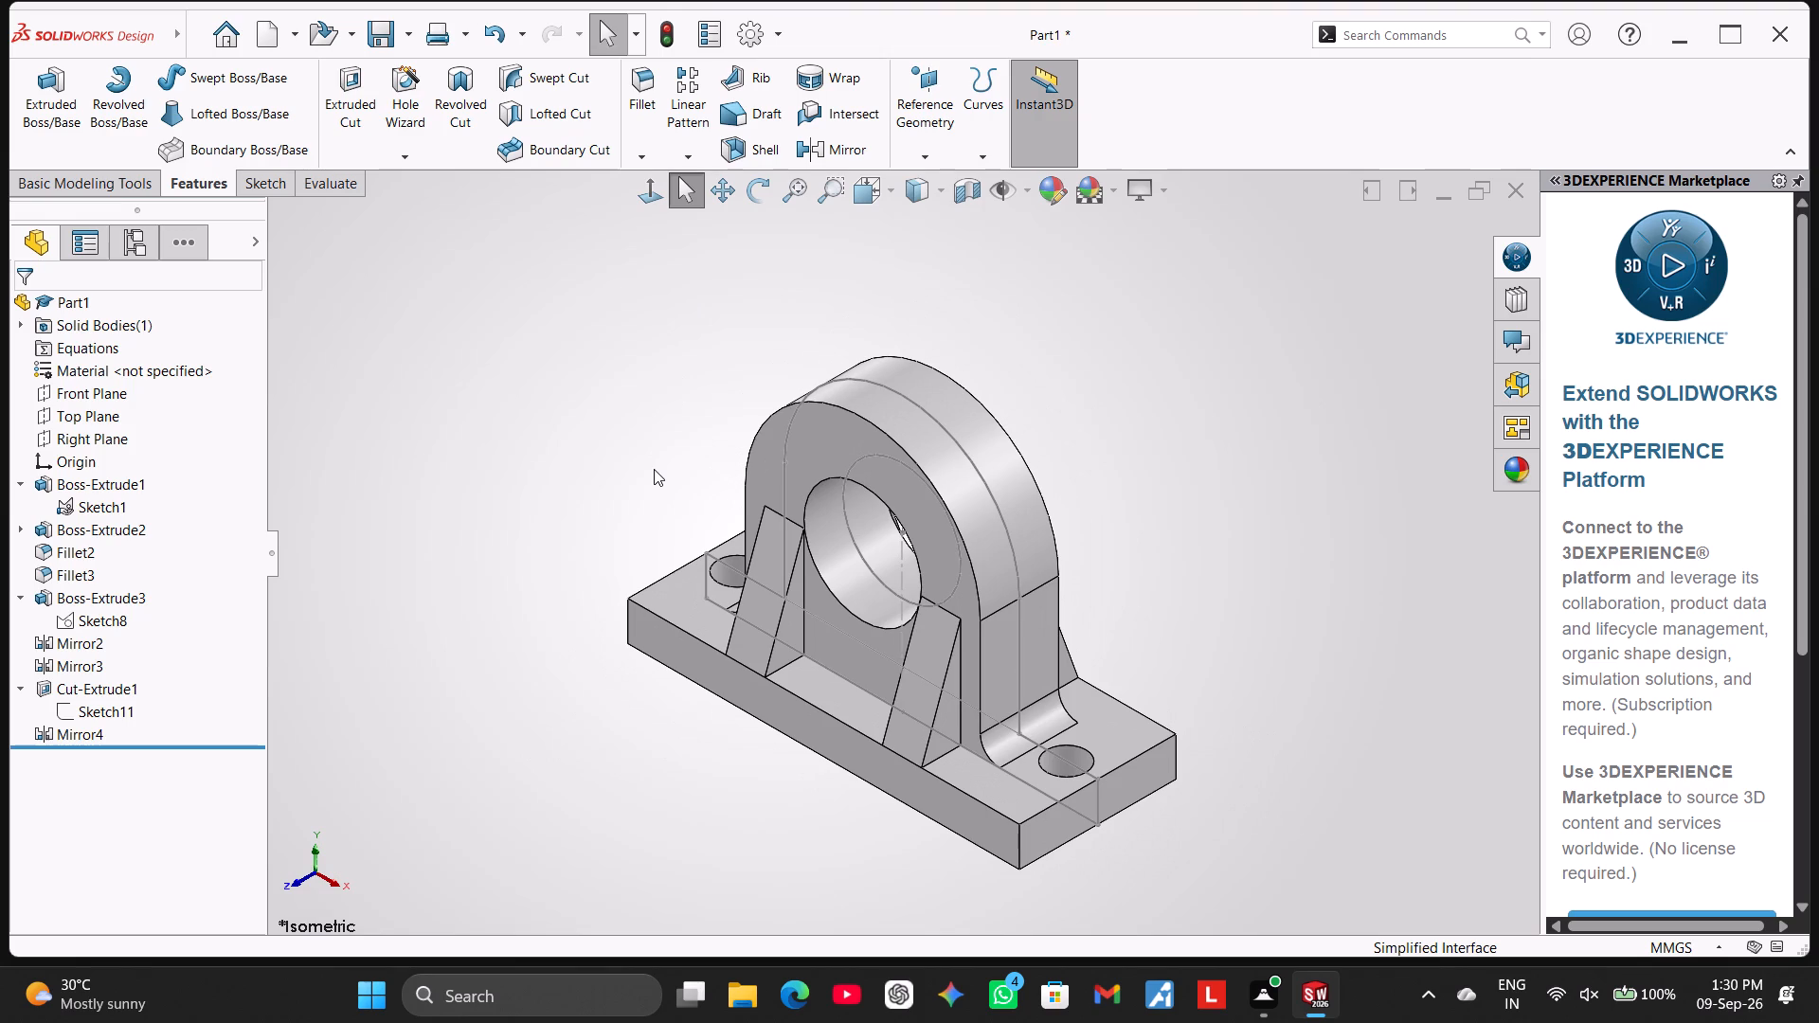
click(640, 469)
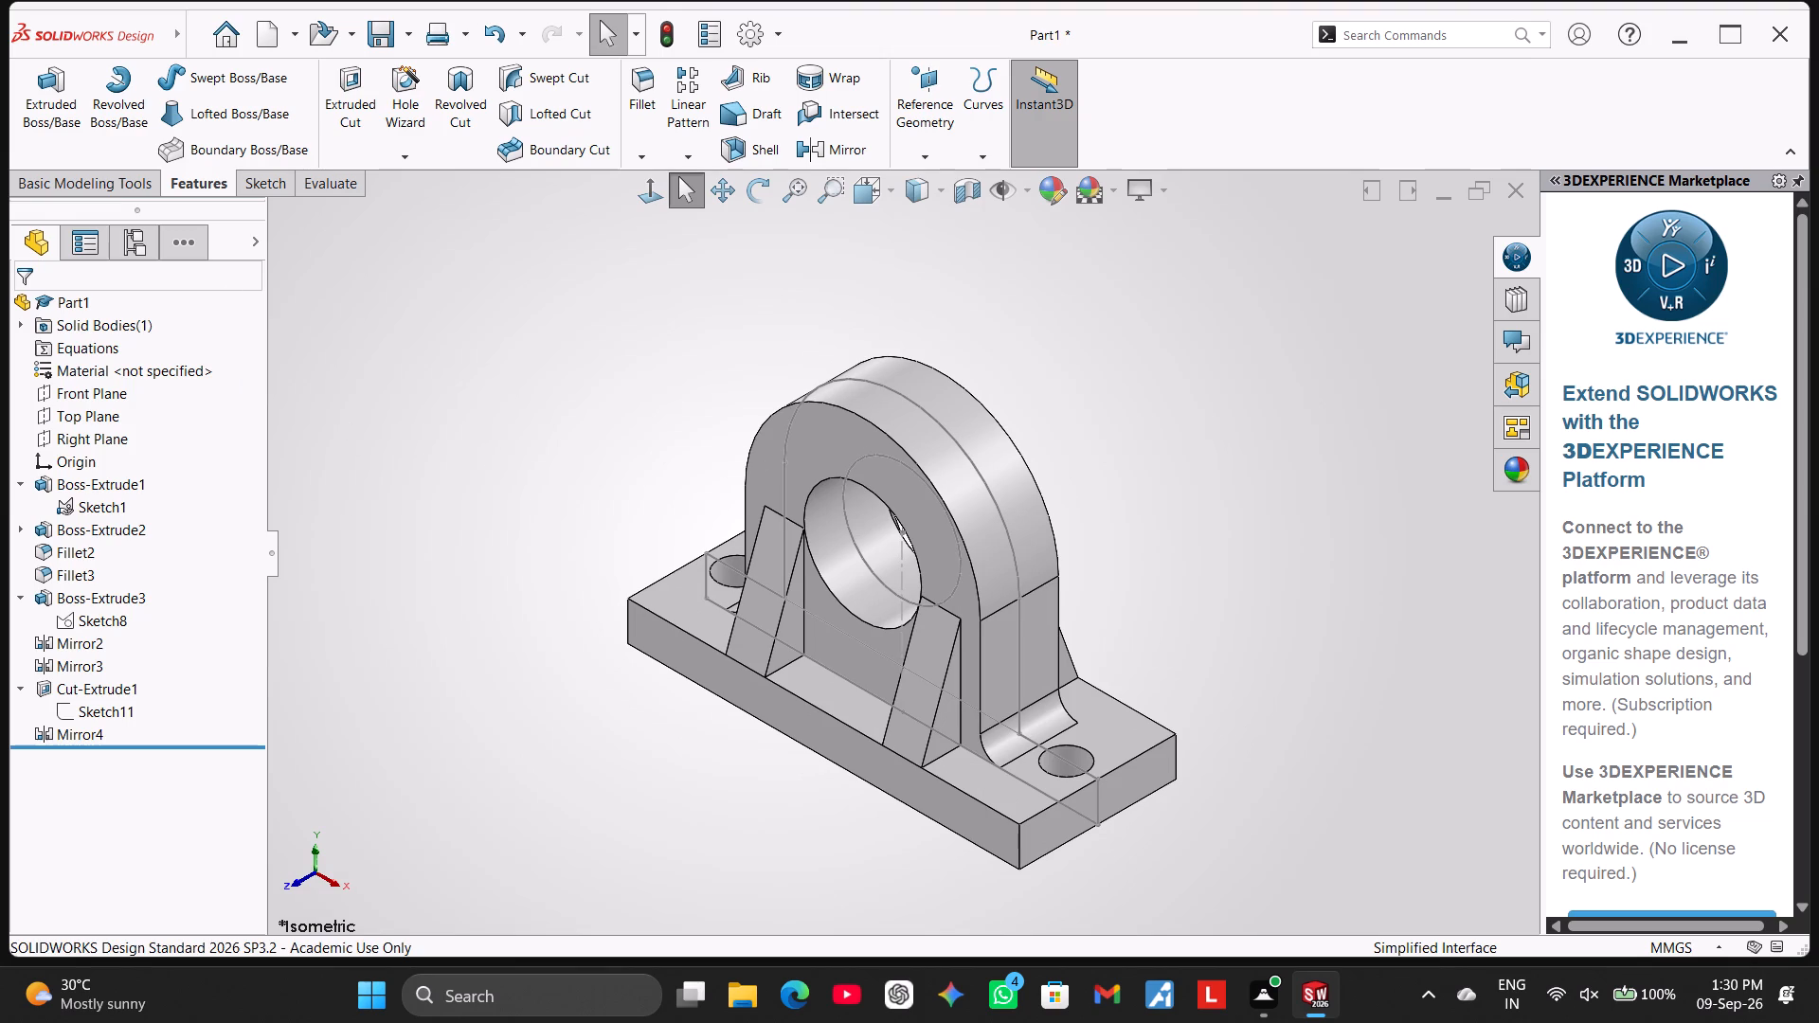
click(327, 413)
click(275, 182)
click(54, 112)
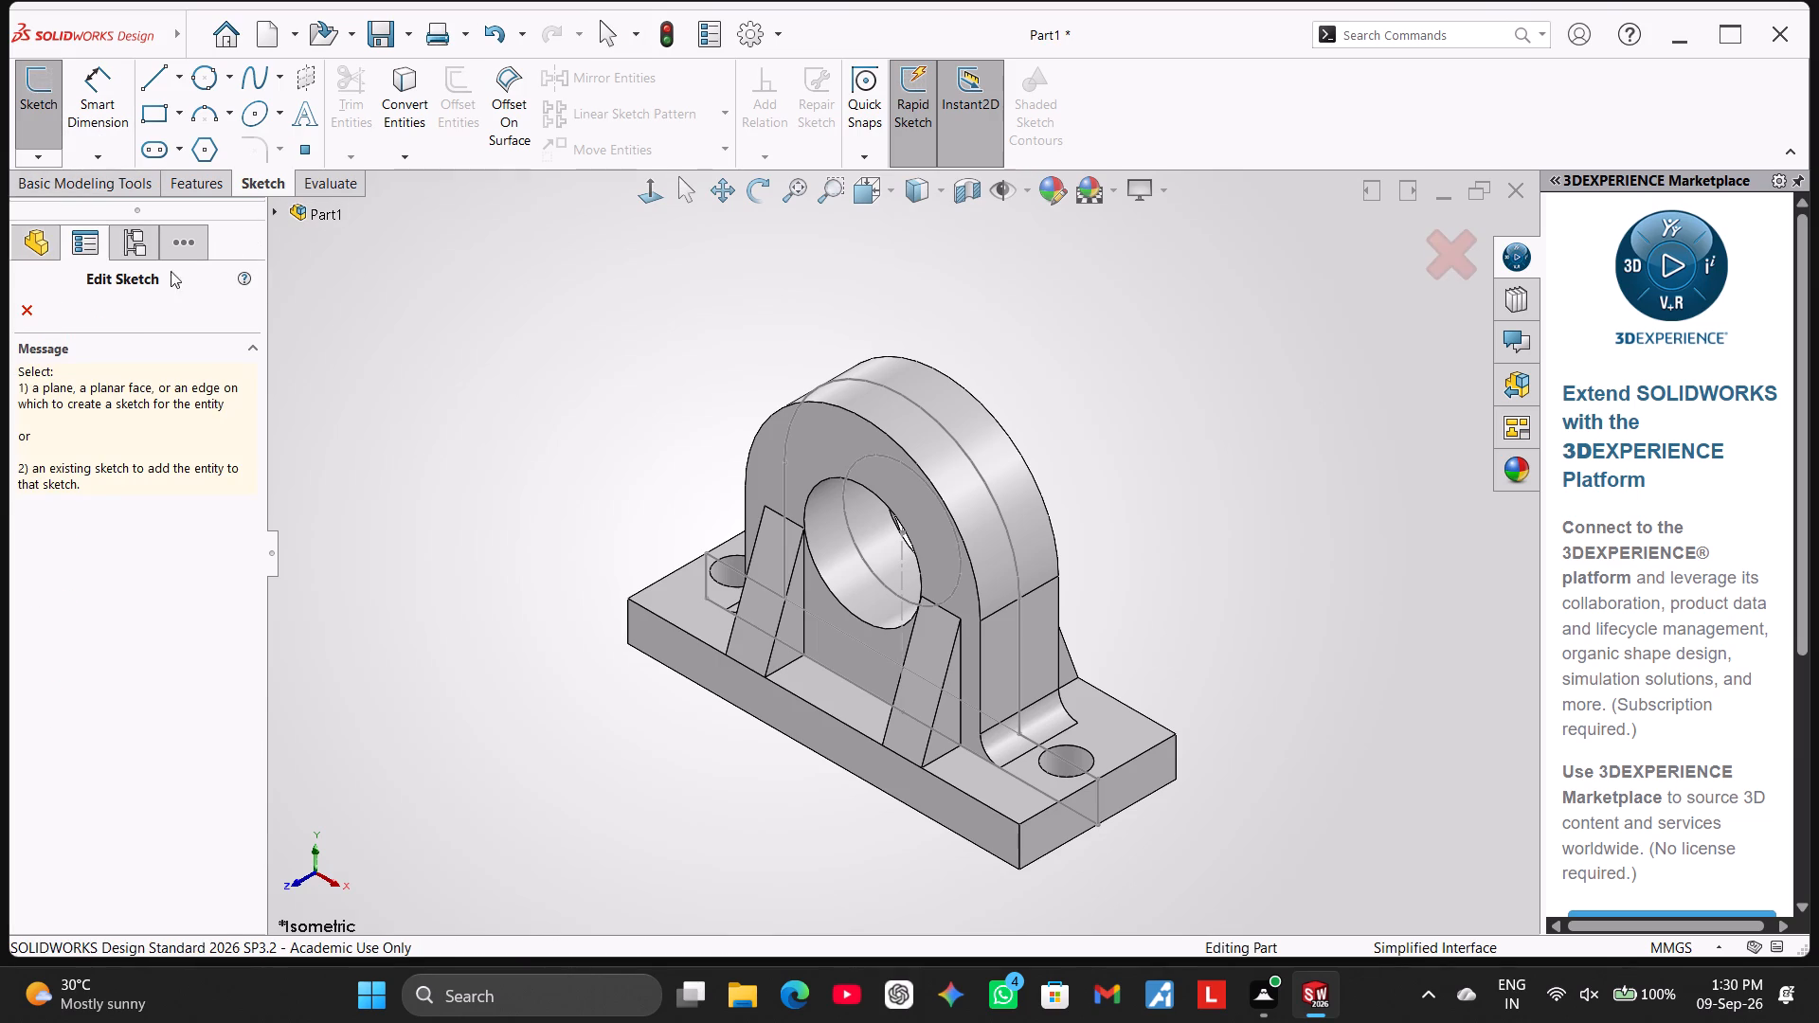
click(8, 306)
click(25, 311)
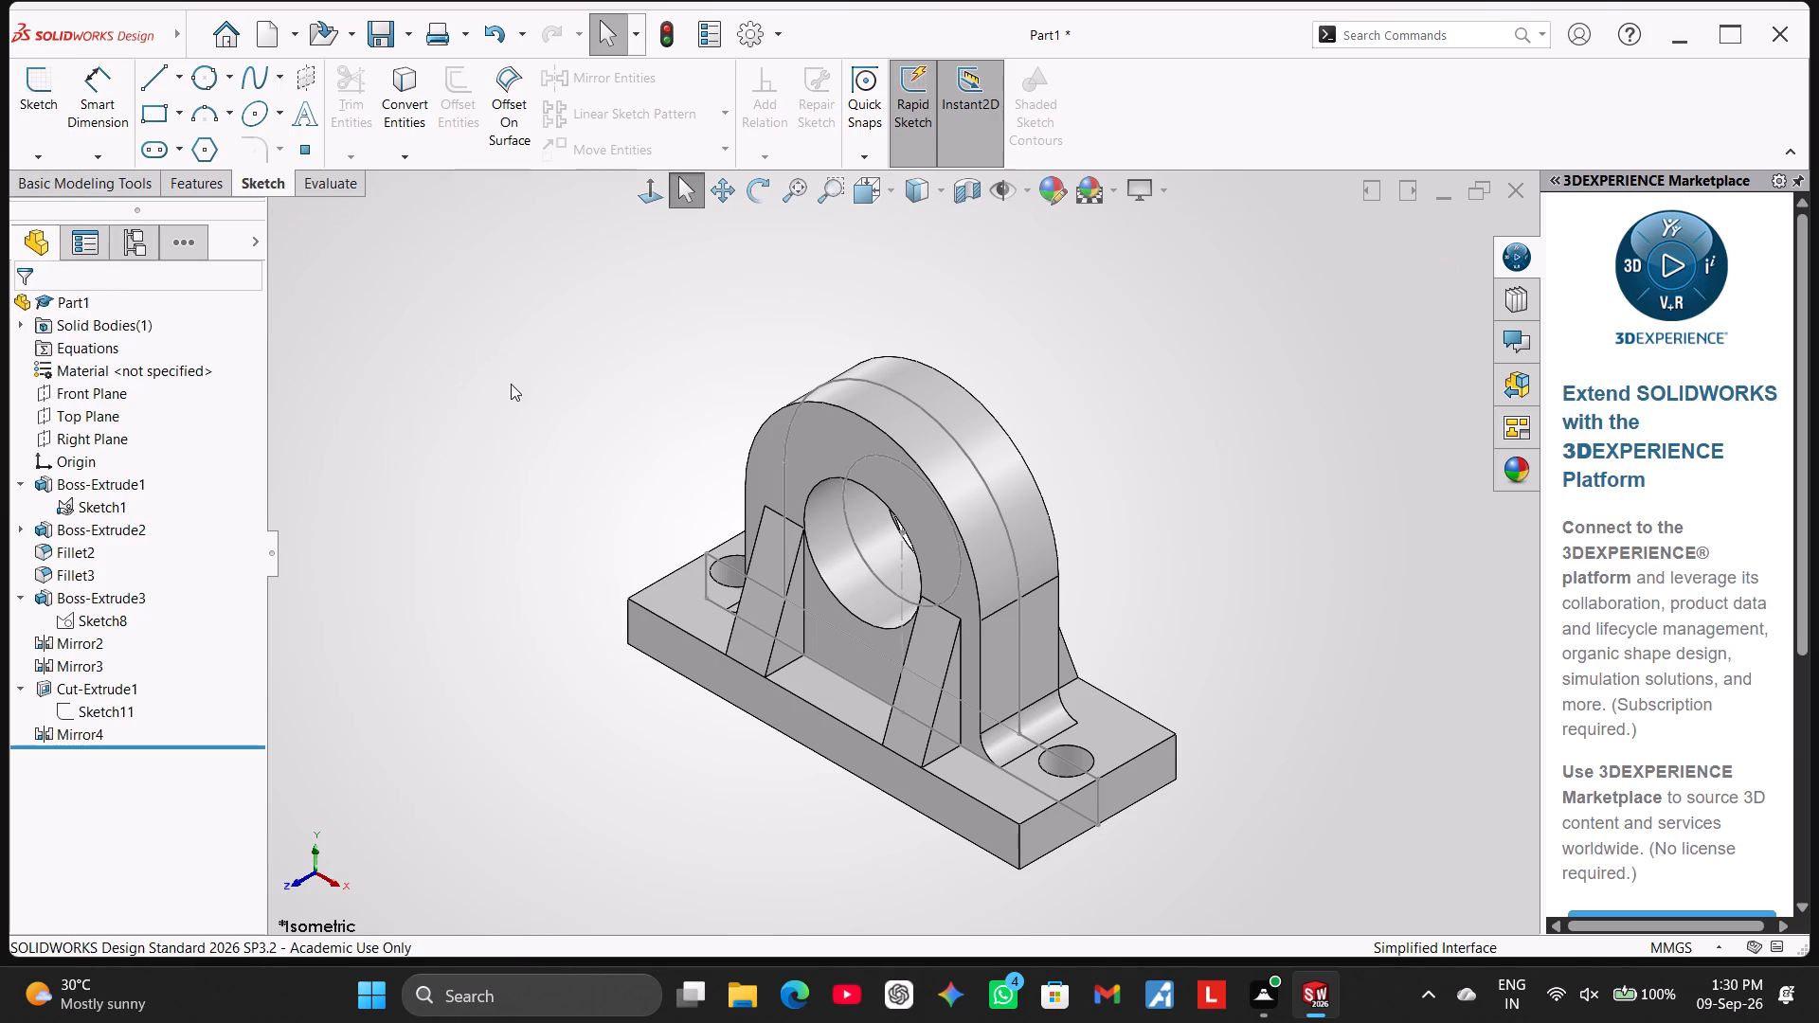
Collapse Boss-Extrude1, Cut-Extrude1 and Boss-Extrude3 in the feature tree and expand Boss-Extrude2.
click(511, 384)
click(23, 485)
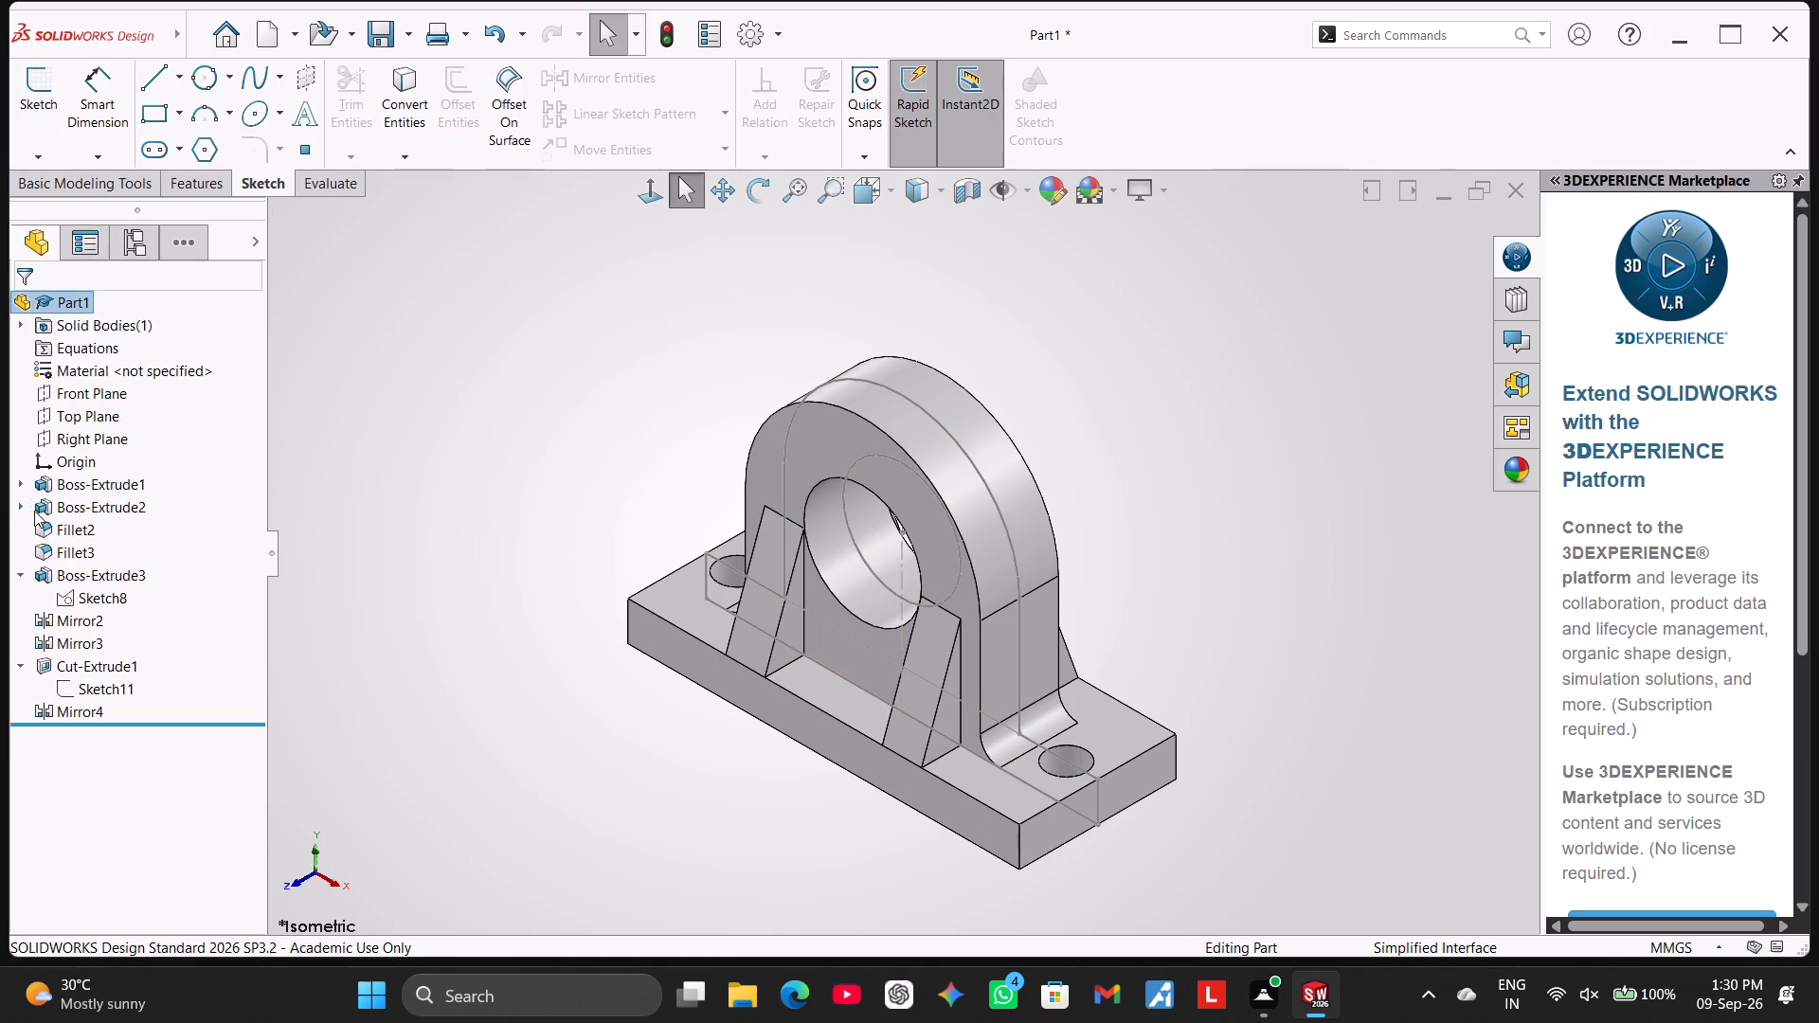
click(22, 665)
click(19, 579)
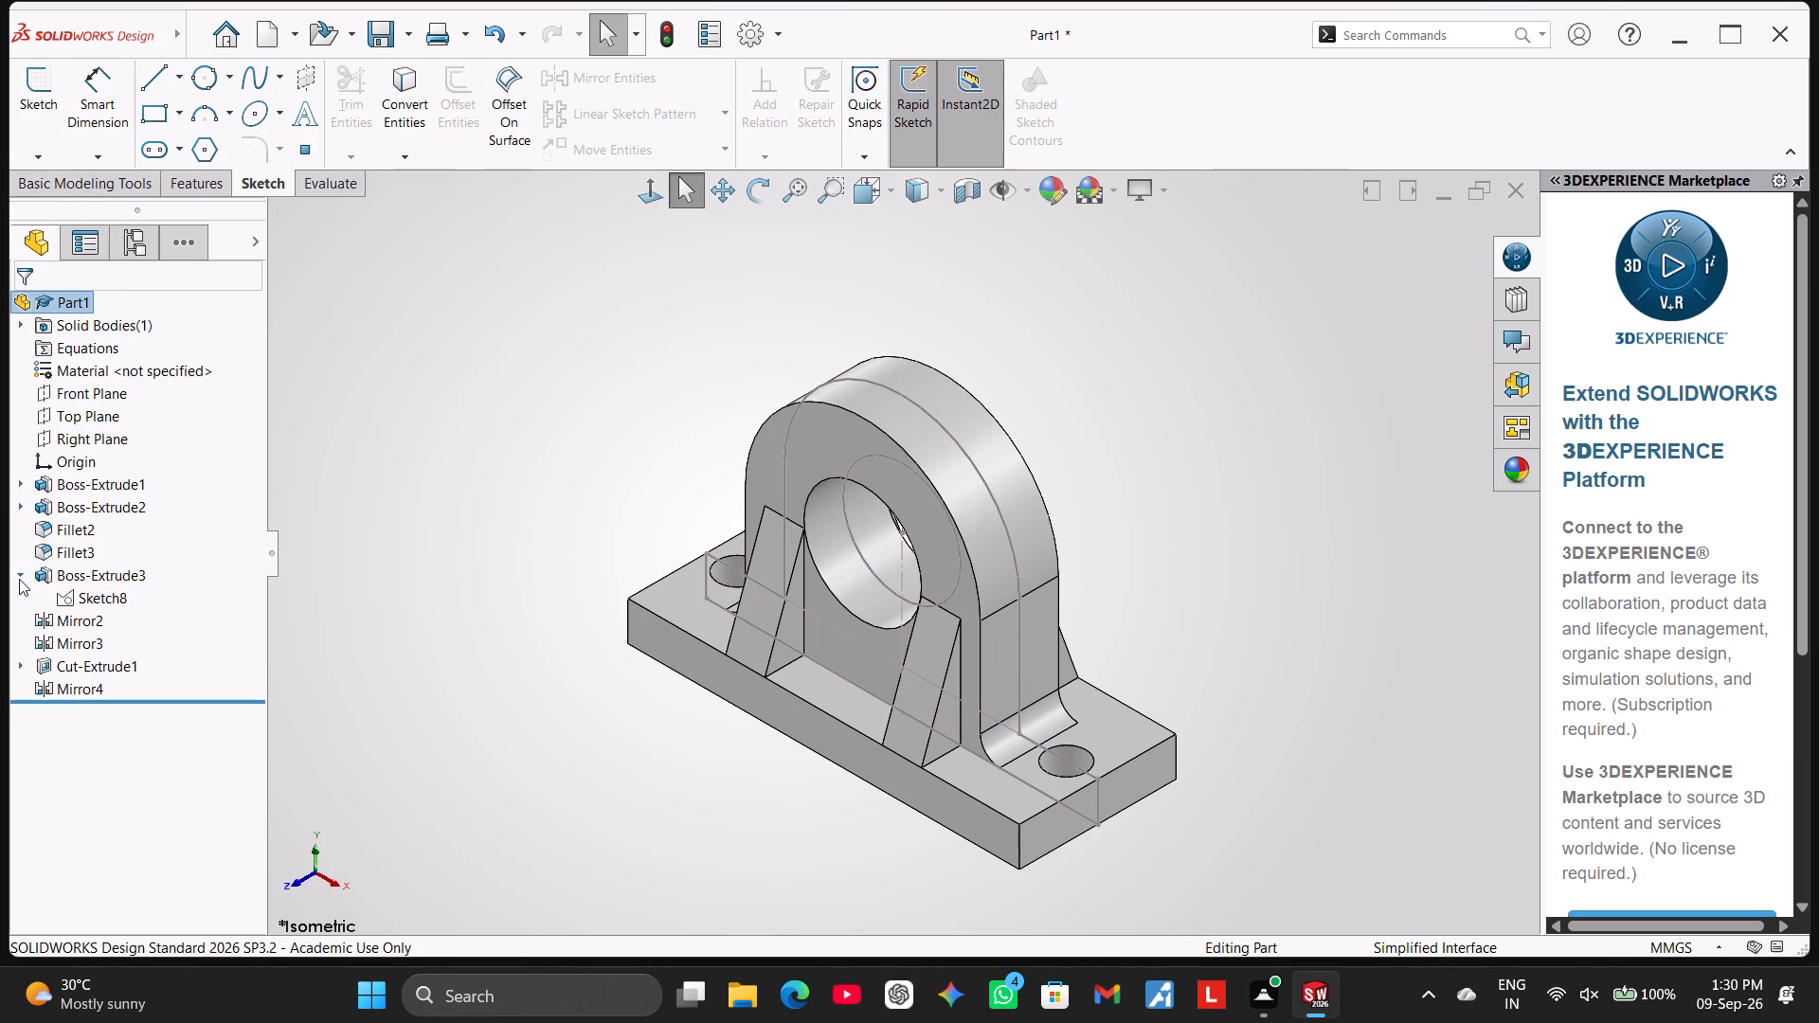
click(23, 505)
click(377, 484)
right_drag(377, 484, 458, 381)
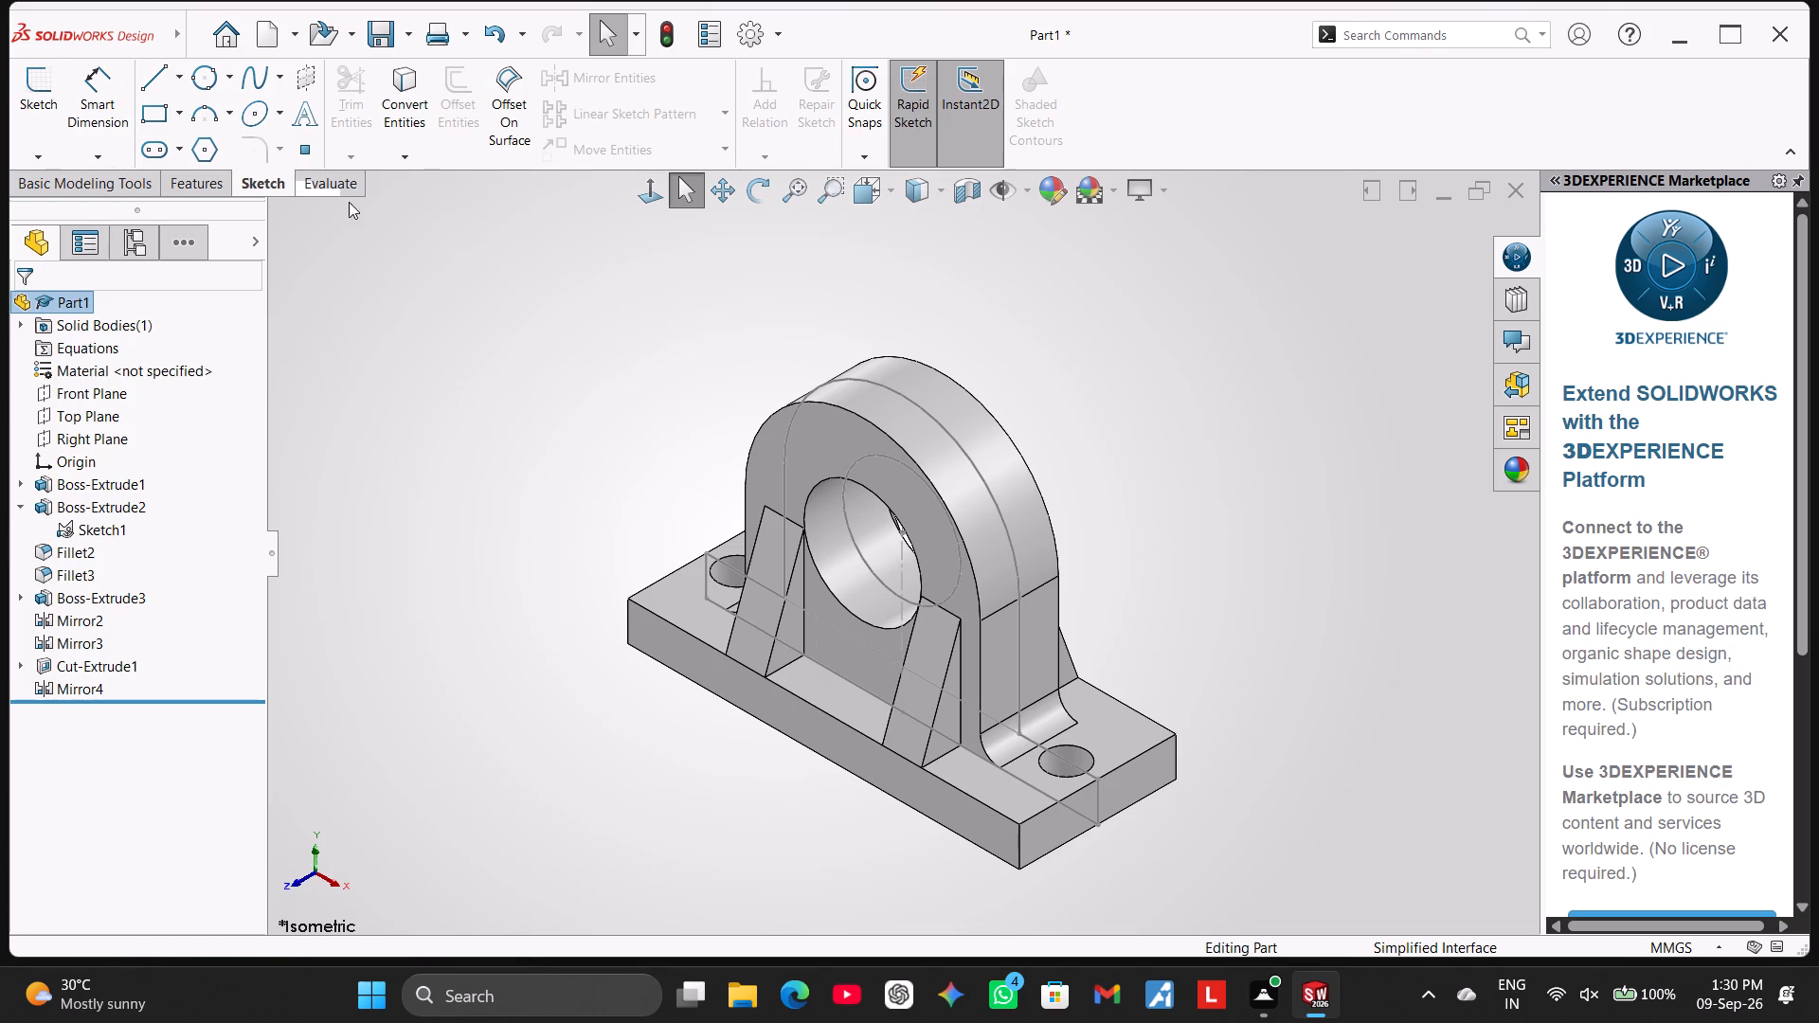
click(549, 311)
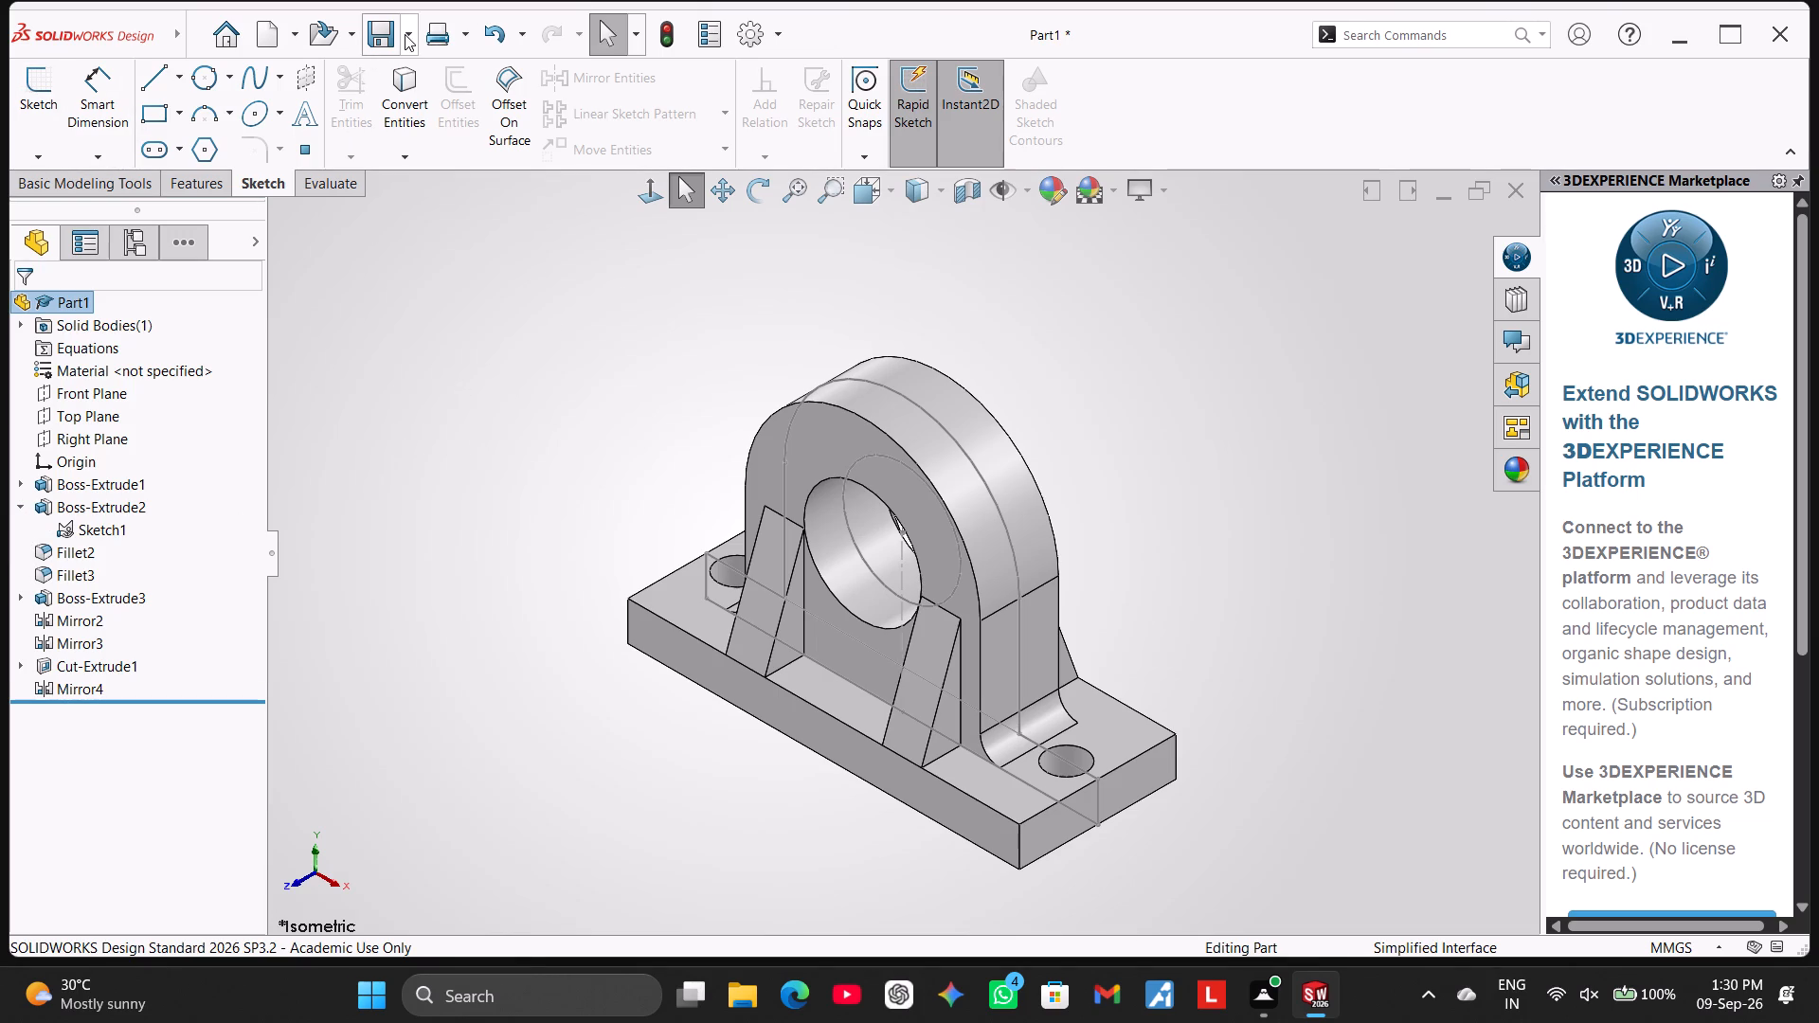
Save the part as Bracket Part.SLDPRT in the Internship folder under SolidWorks.
click(405, 34)
click(411, 94)
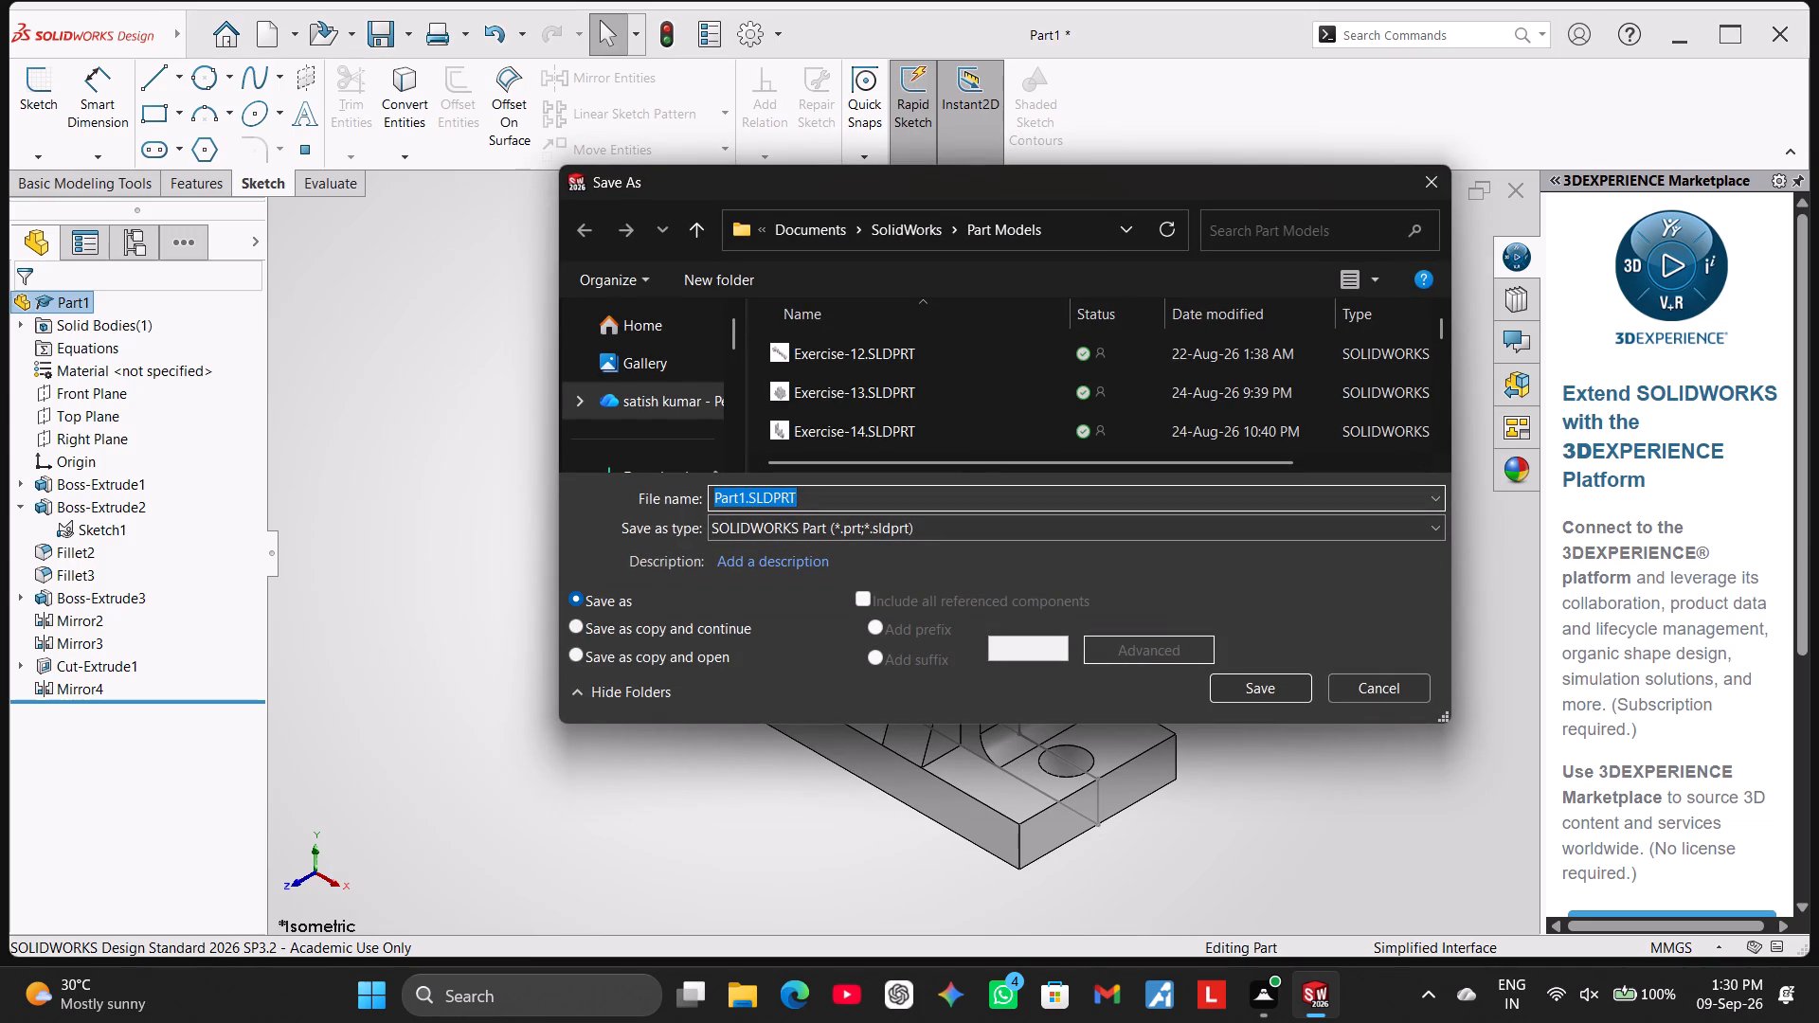
click(742, 505)
key(BackSpace)
key(BackSpace)
key(BackSpace)
key(BackSpace)
key(BackSpace)
key(BackSpace)
key(BackSpace)
key(BackSpace)
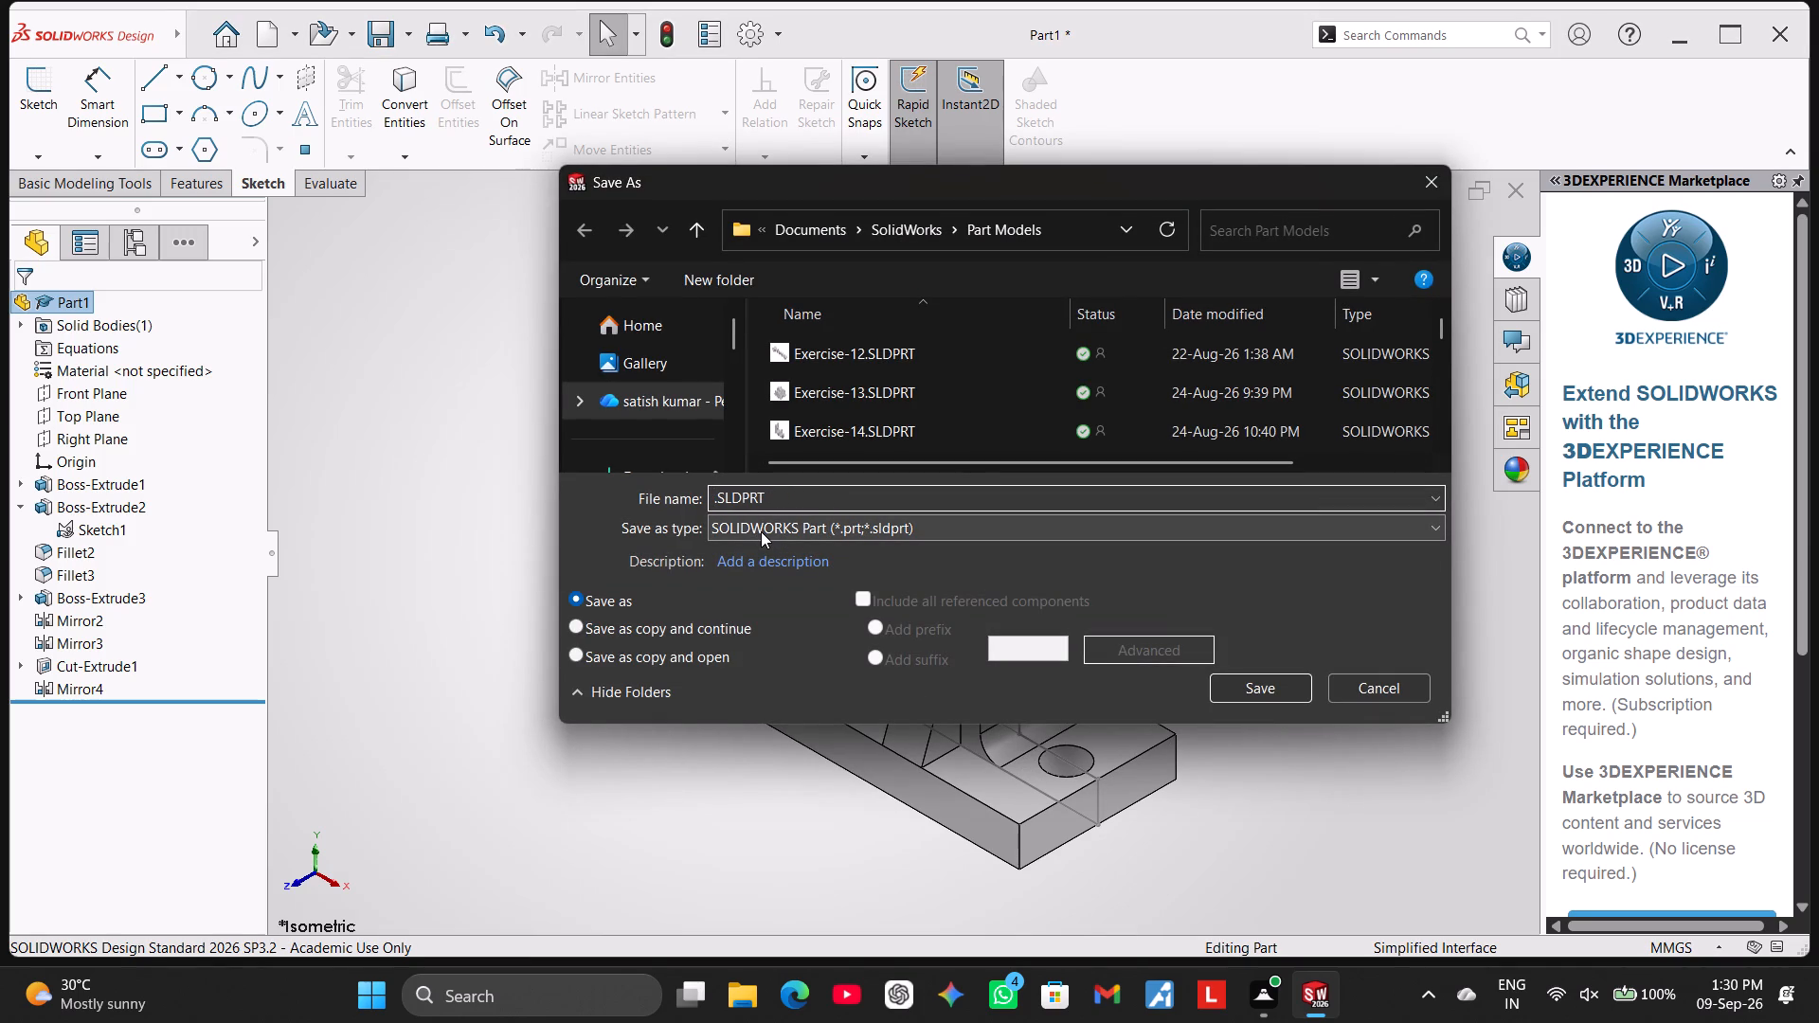
key(ctrl+v)
scroll(929, 409, down, 3)
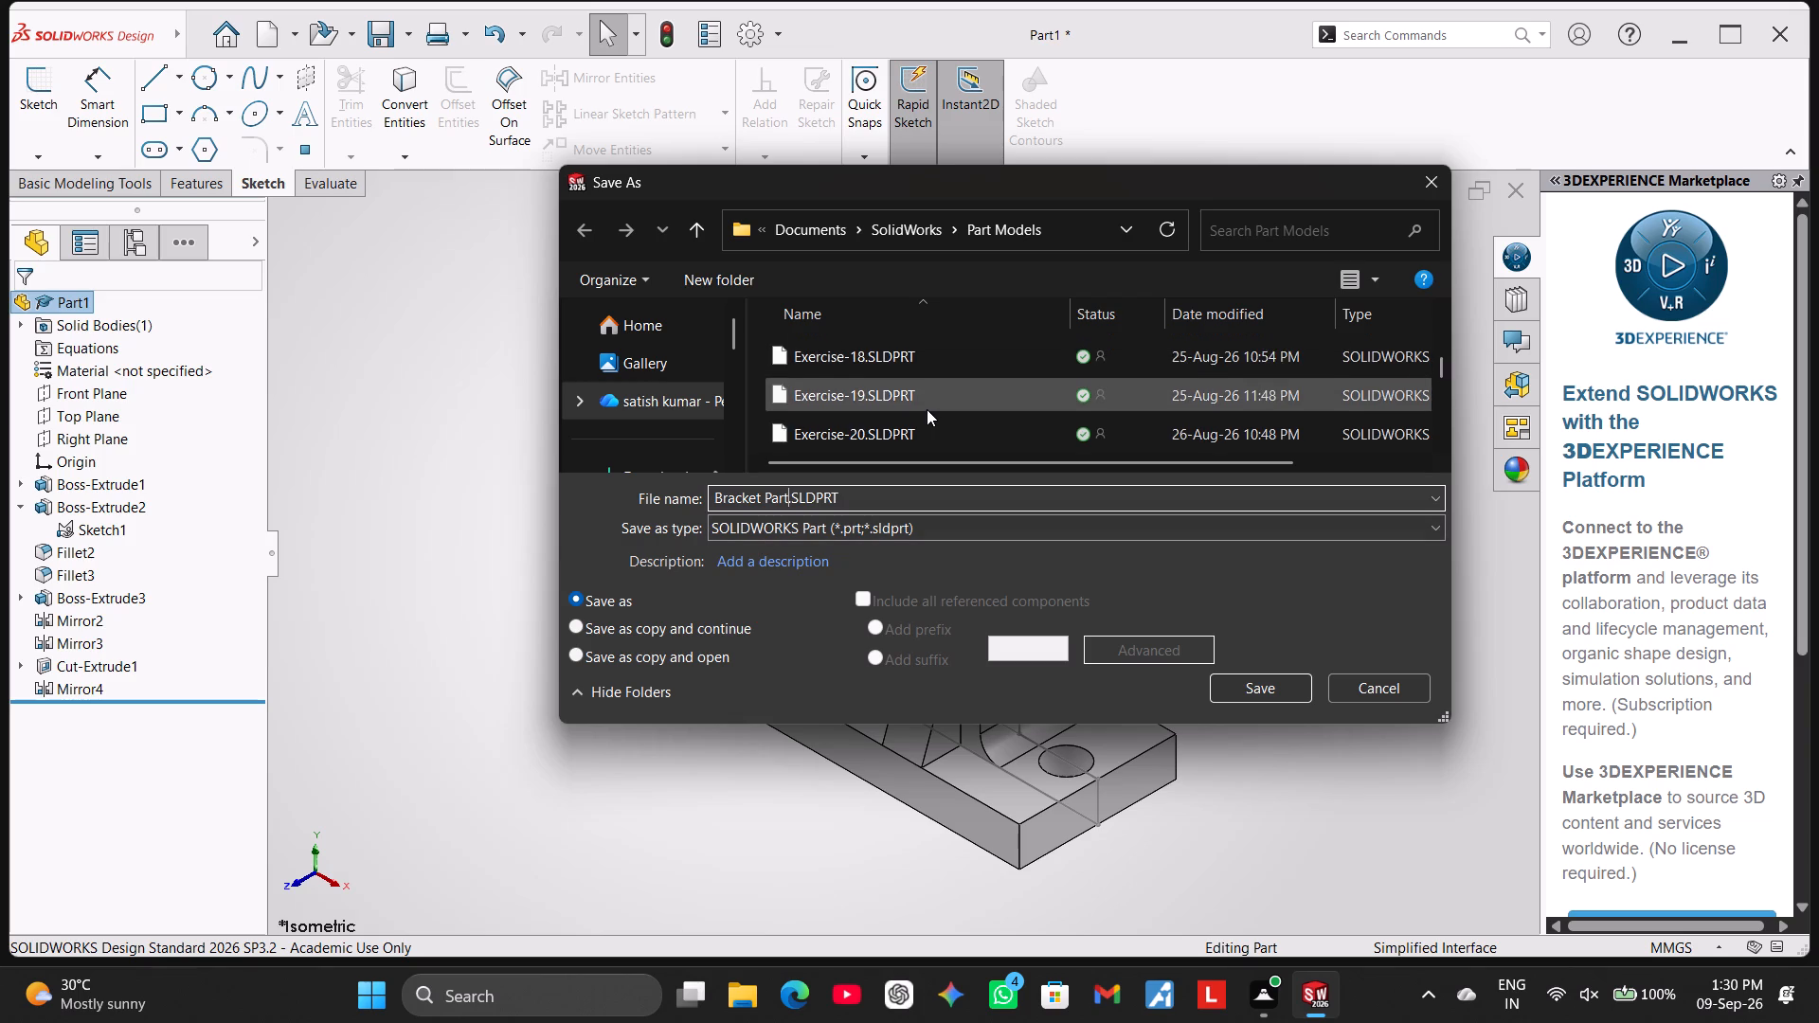
scroll(927, 409, down, 5)
click(686, 224)
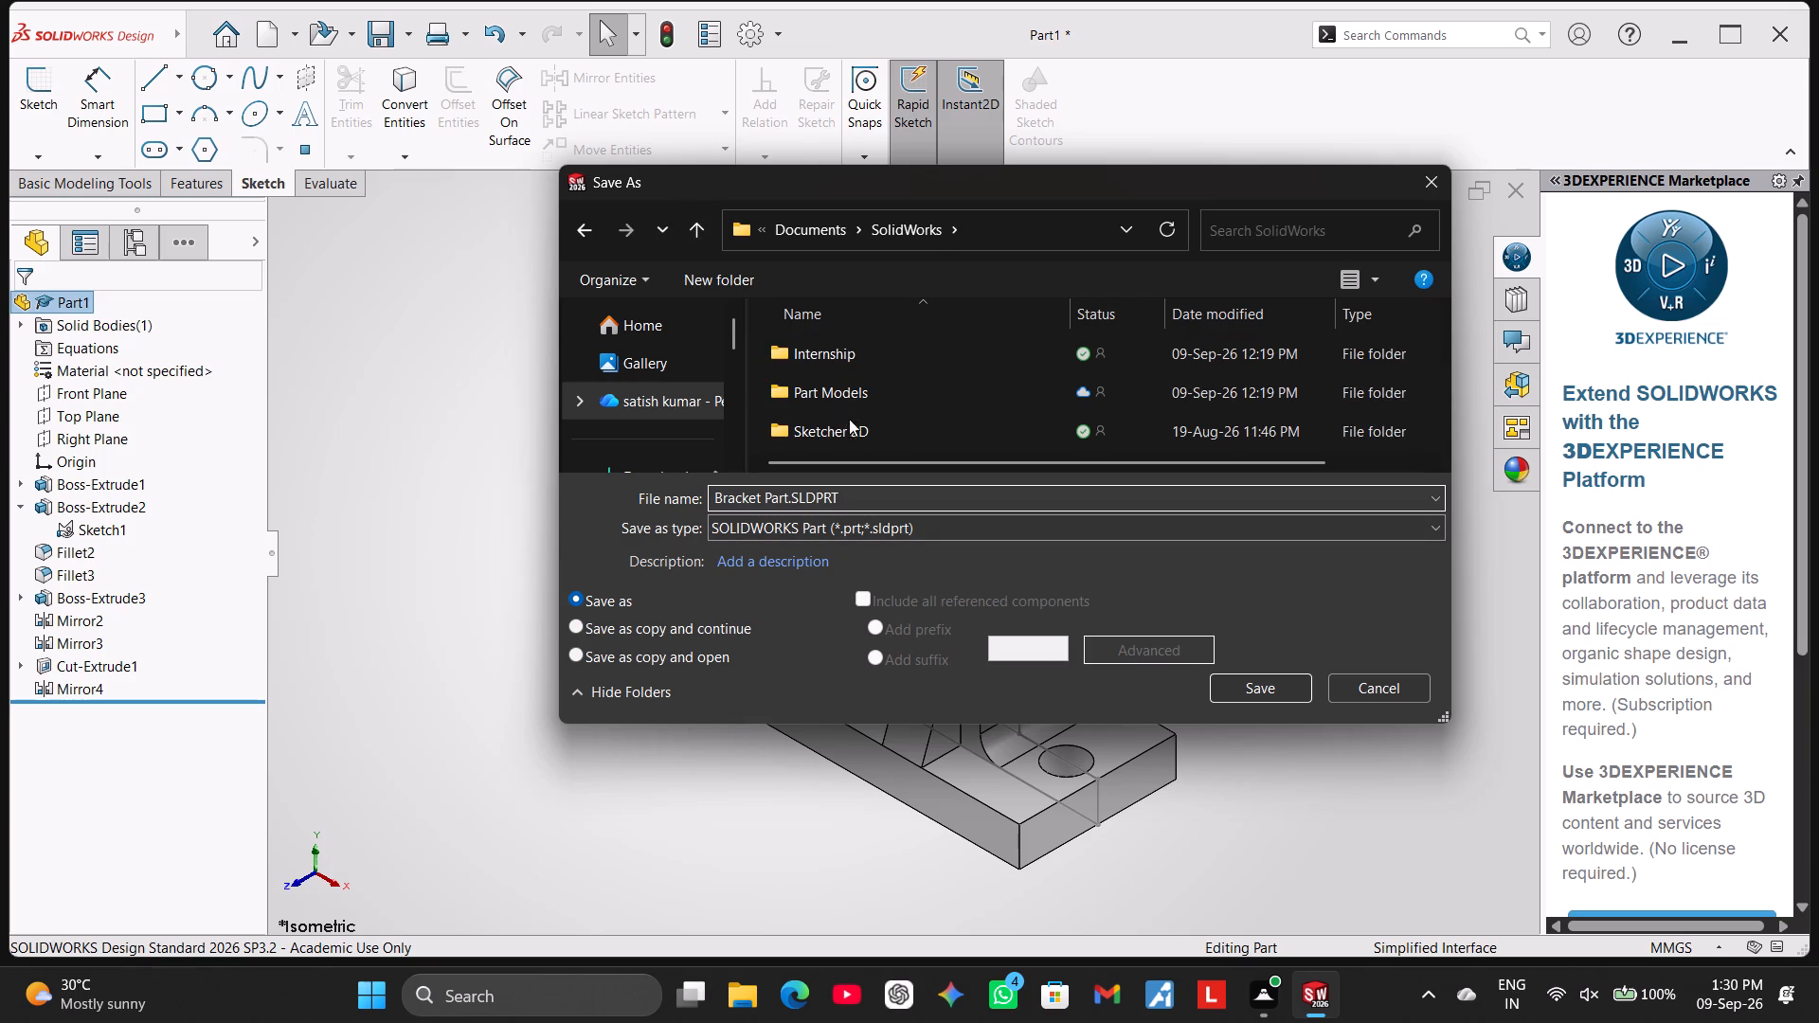
click(849, 359)
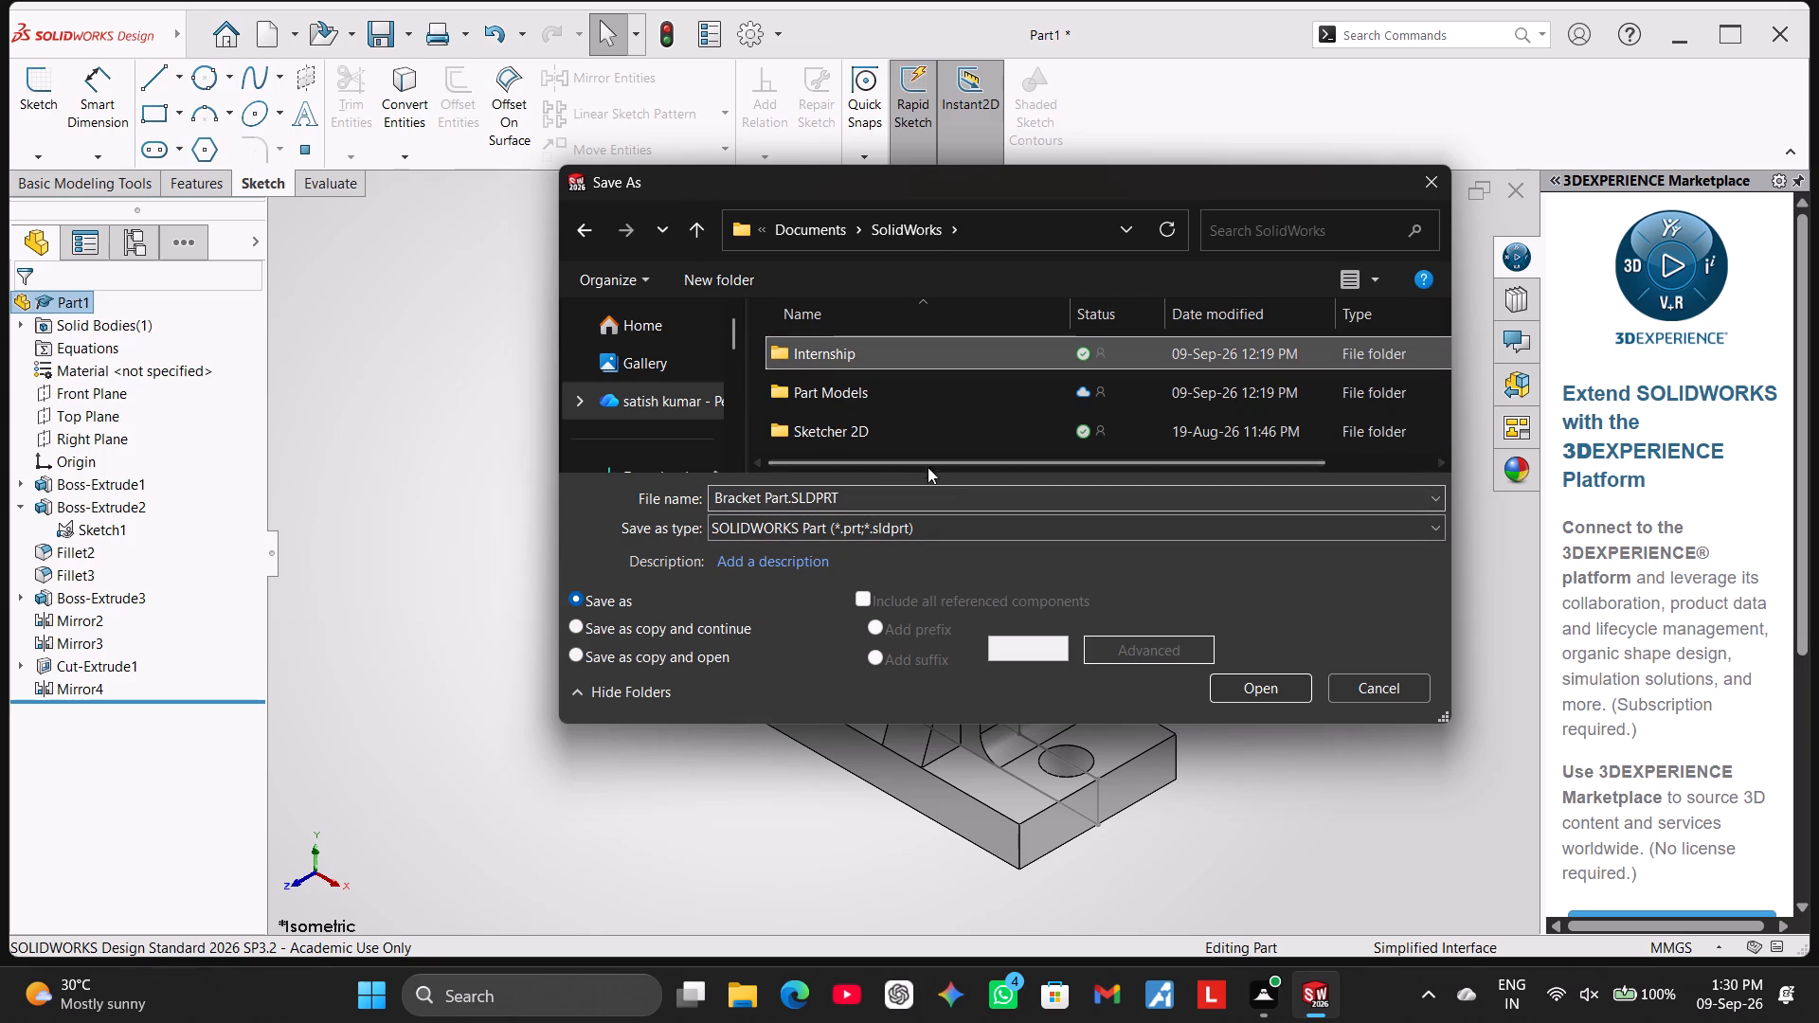
click(1257, 688)
click(1257, 688)
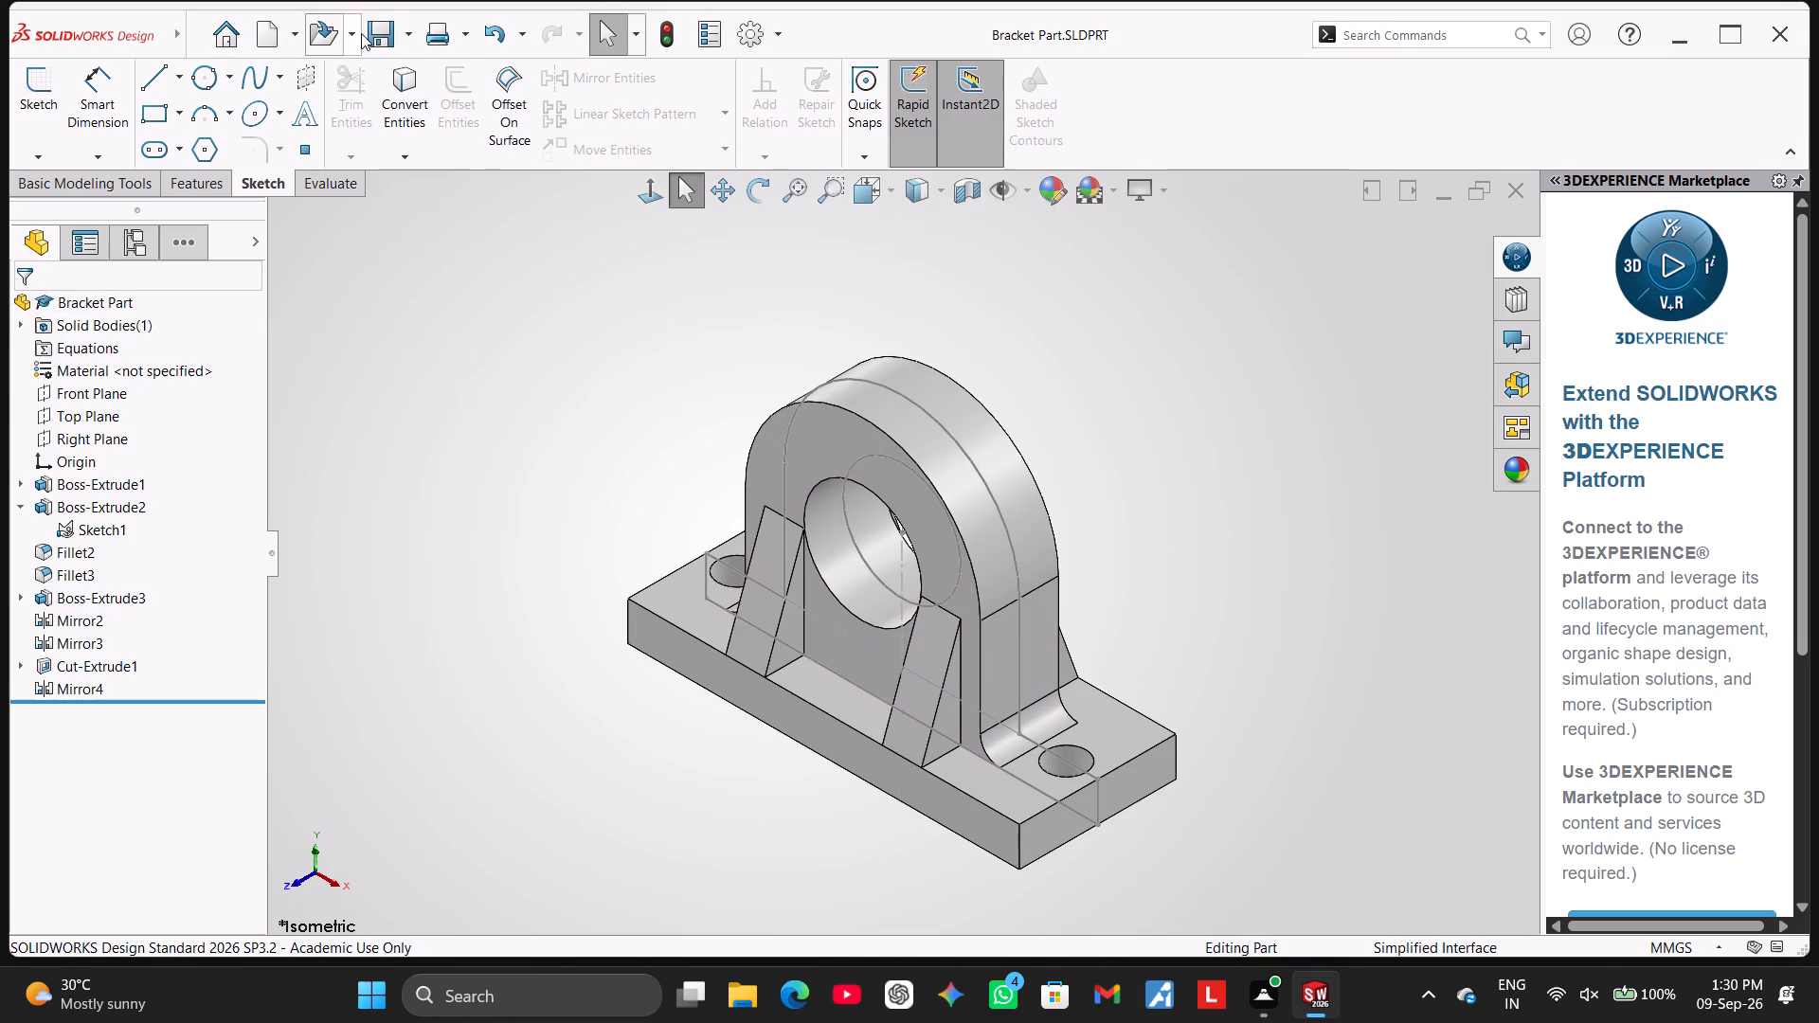
Export the bracket as Bracket Part.pdf in Adobe Portable Document Format to the Internship folder.
click(415, 34)
click(439, 97)
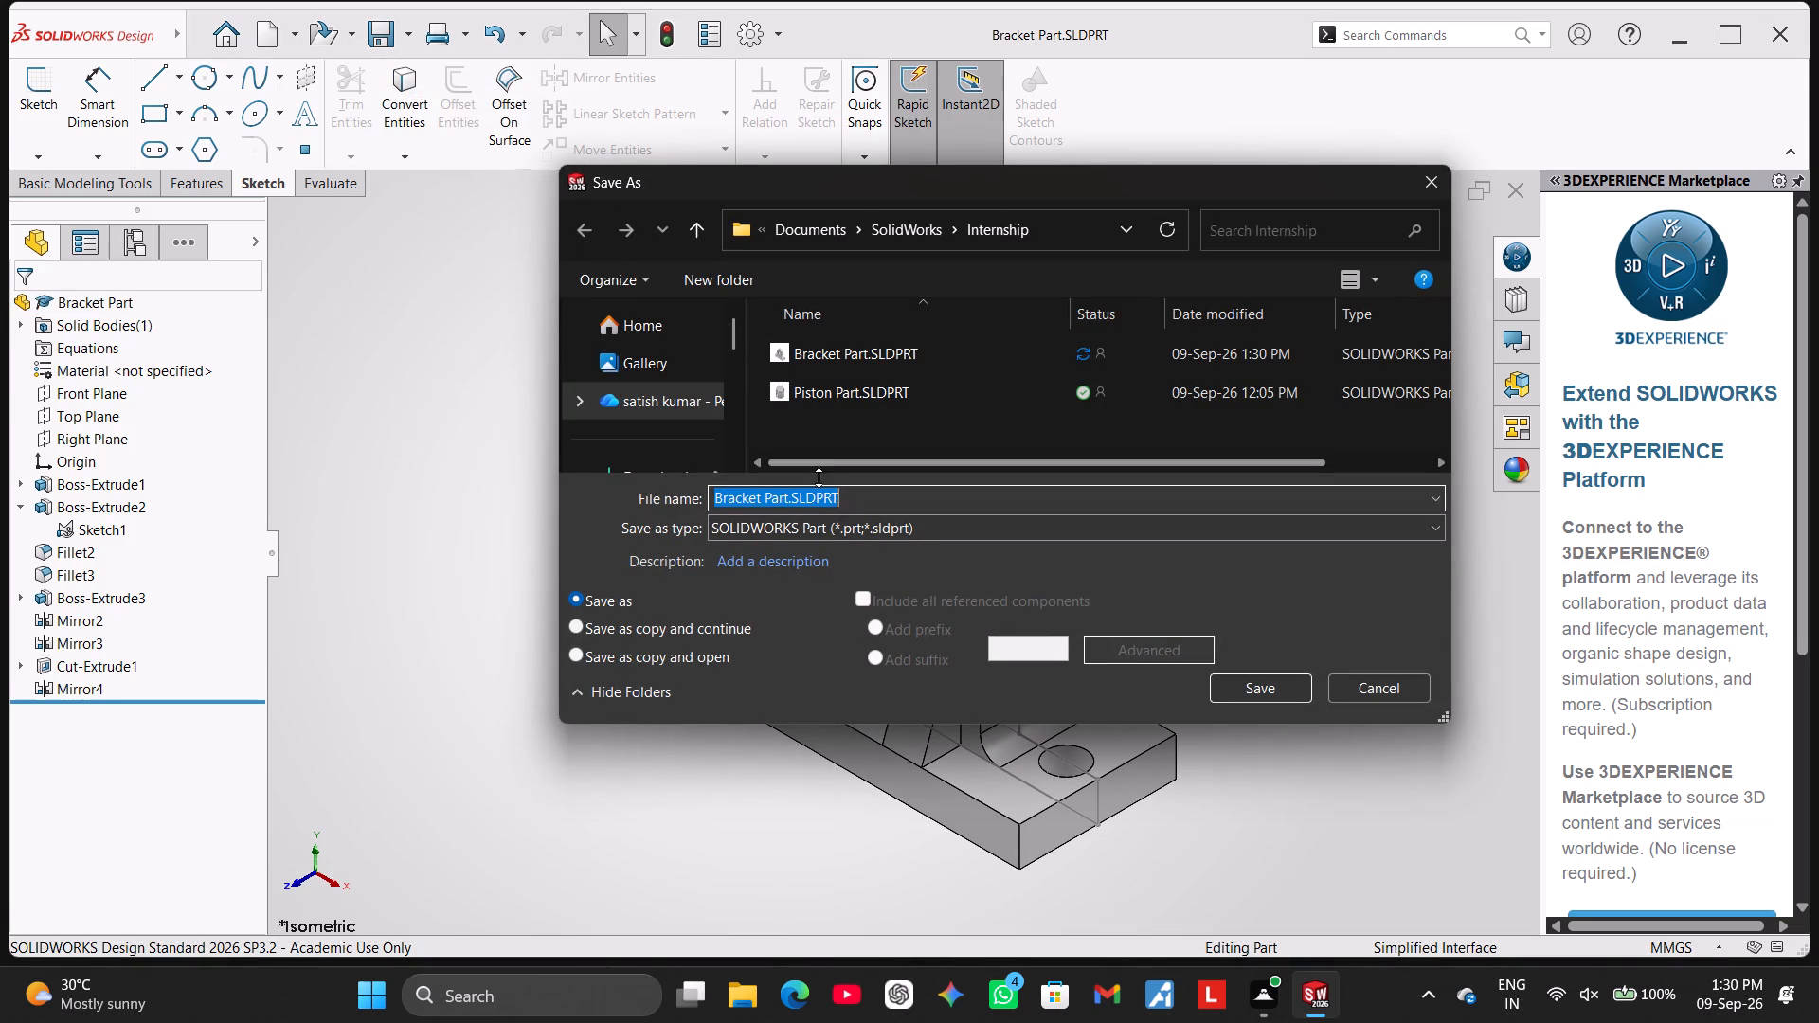
click(851, 534)
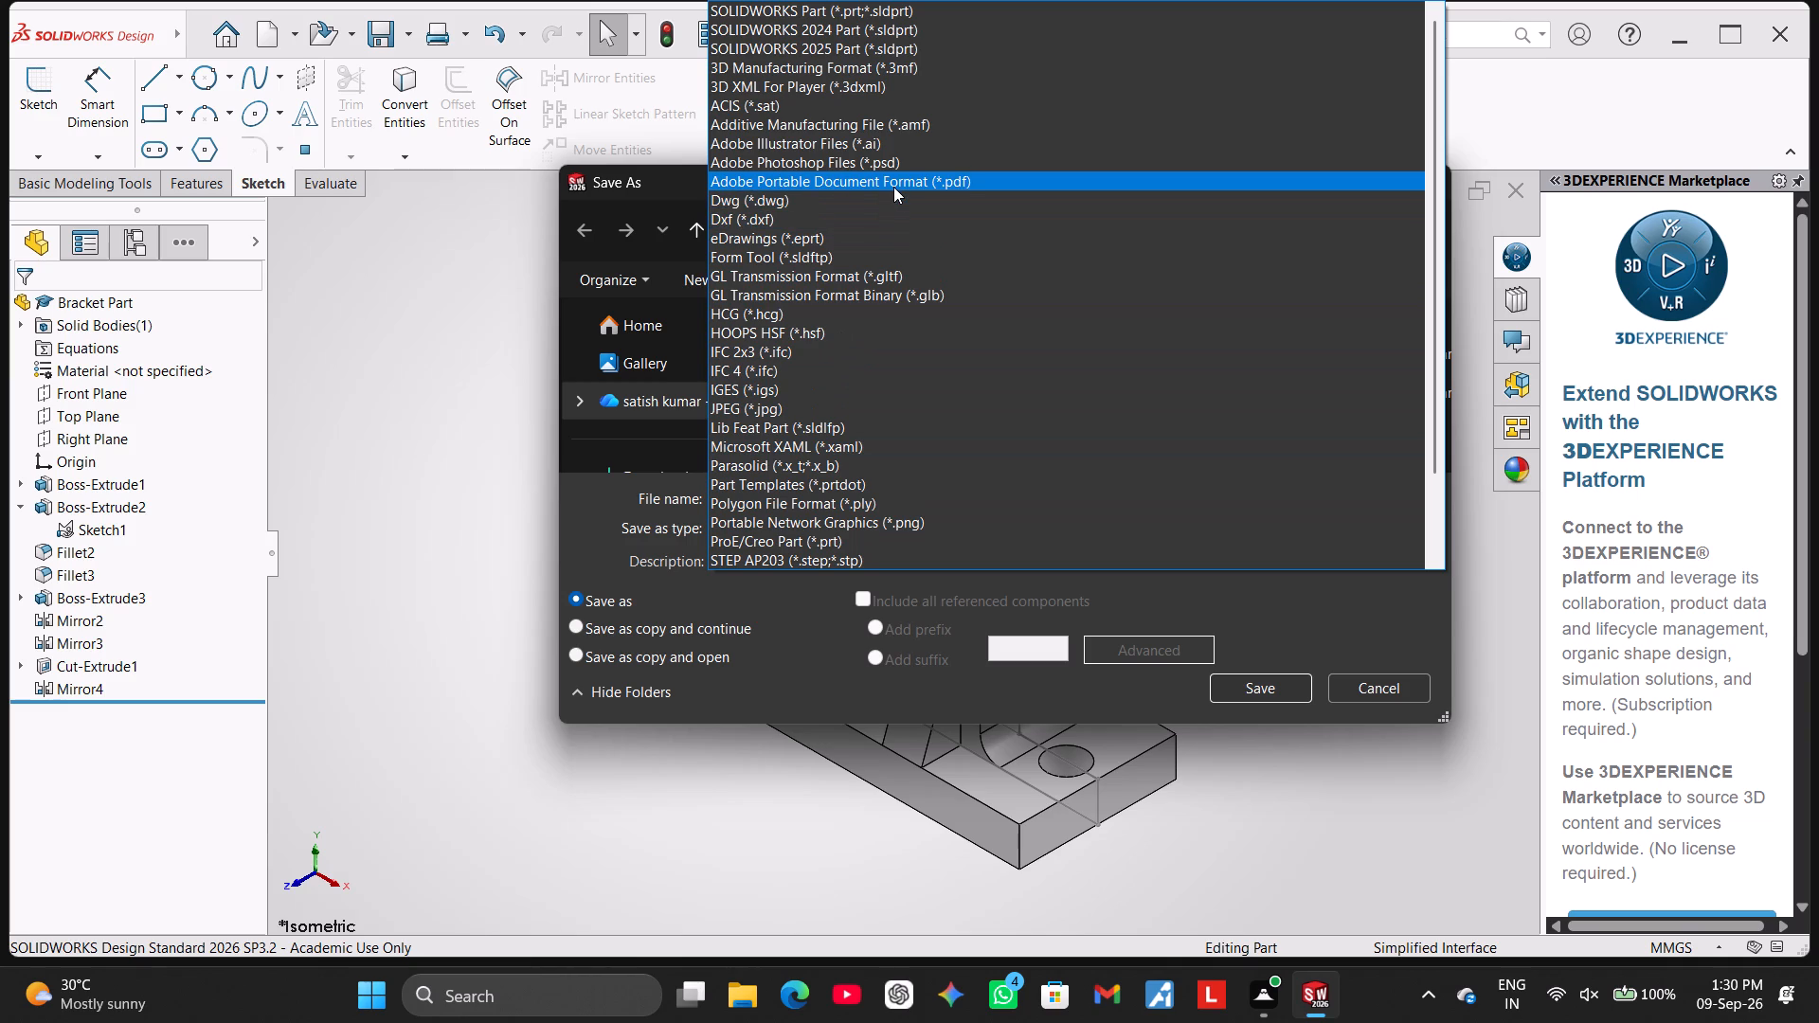
click(893, 187)
click(1272, 721)
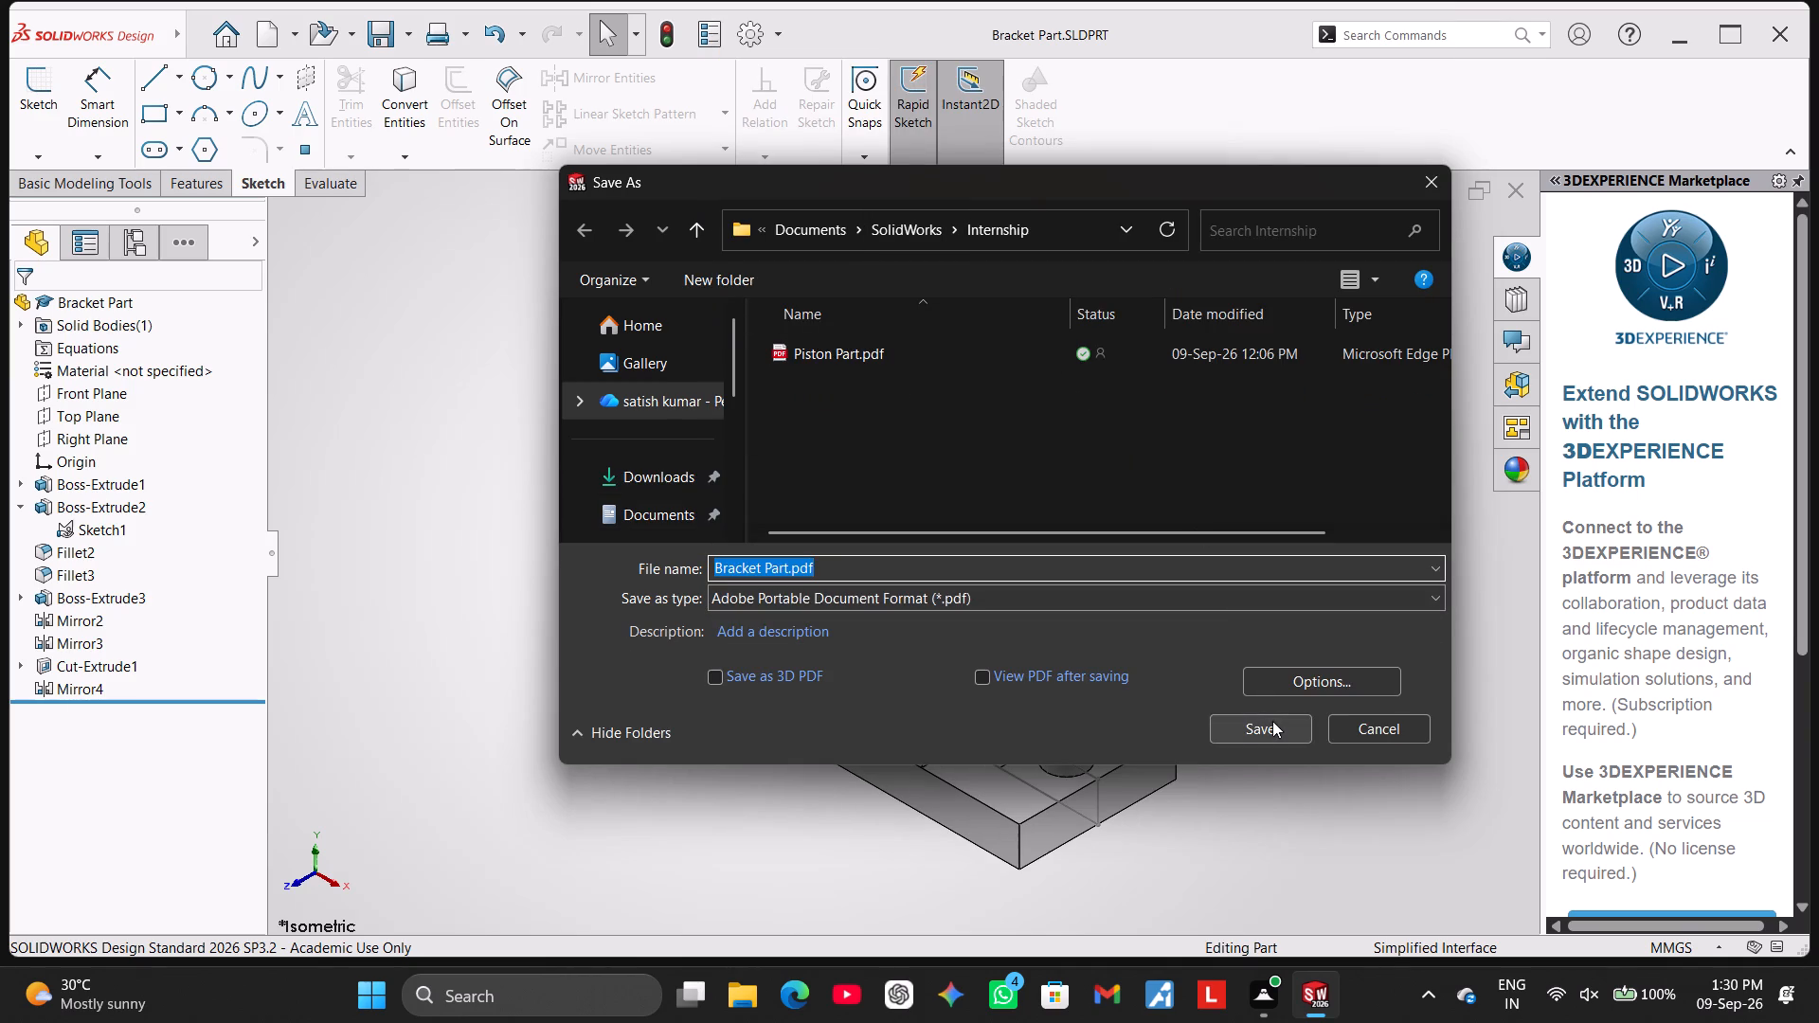